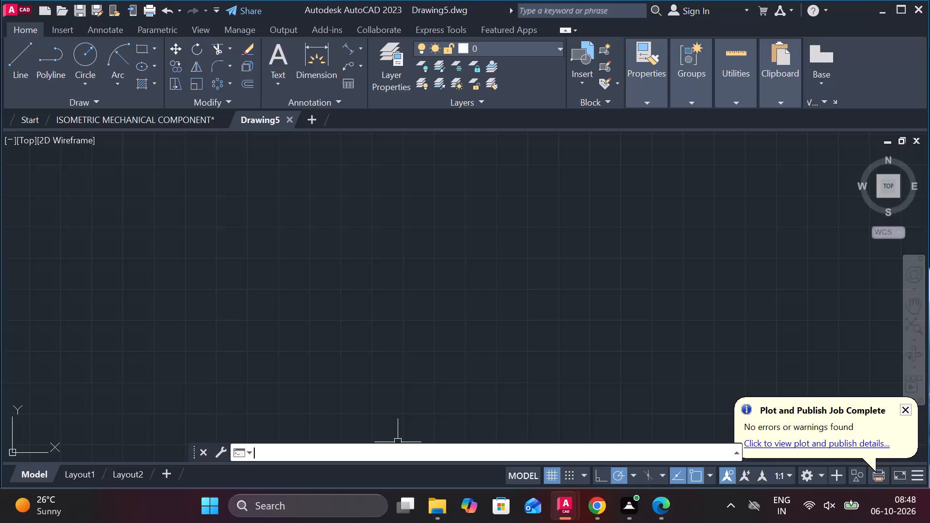
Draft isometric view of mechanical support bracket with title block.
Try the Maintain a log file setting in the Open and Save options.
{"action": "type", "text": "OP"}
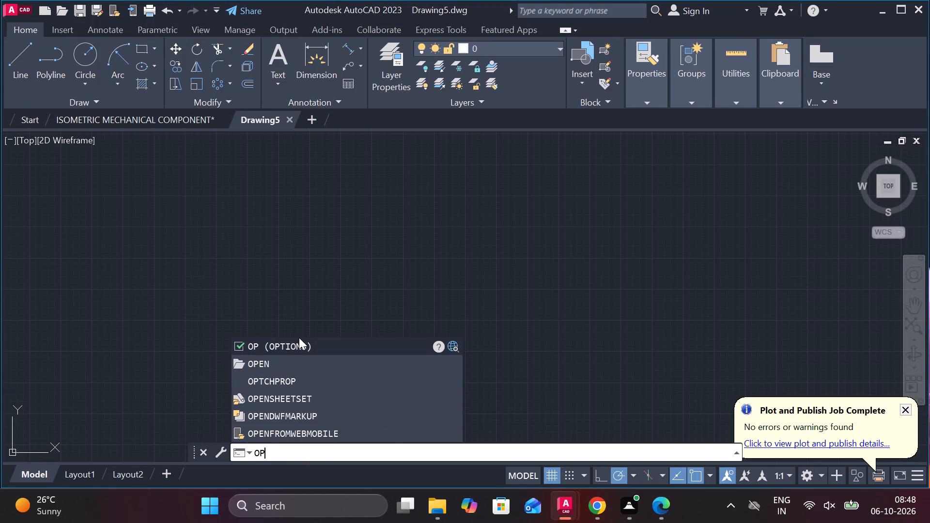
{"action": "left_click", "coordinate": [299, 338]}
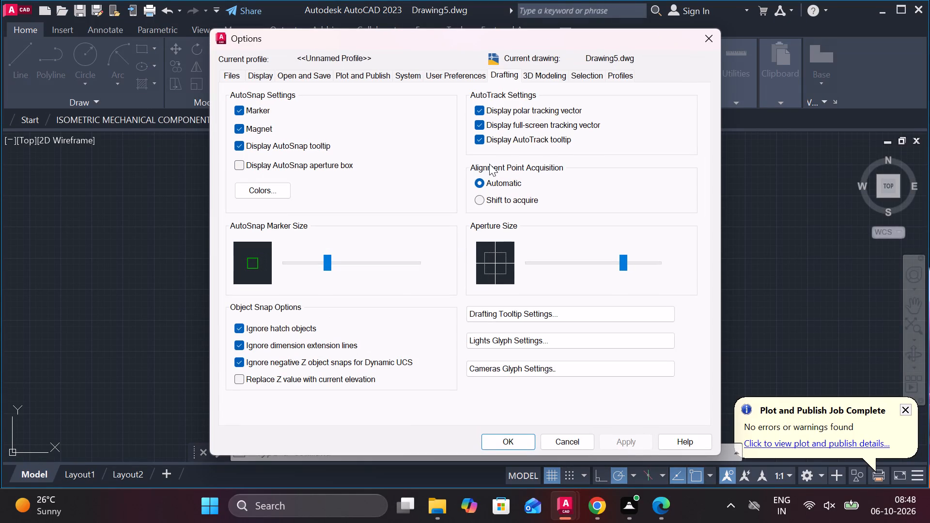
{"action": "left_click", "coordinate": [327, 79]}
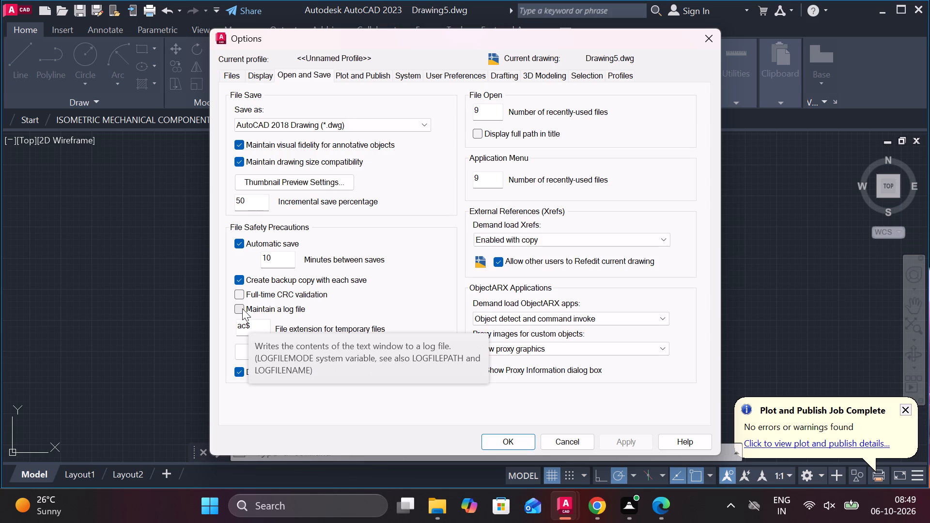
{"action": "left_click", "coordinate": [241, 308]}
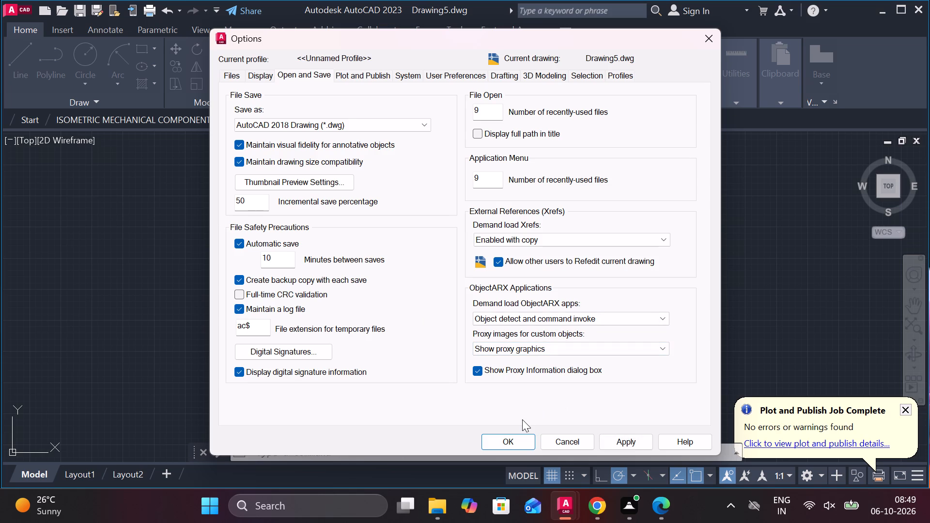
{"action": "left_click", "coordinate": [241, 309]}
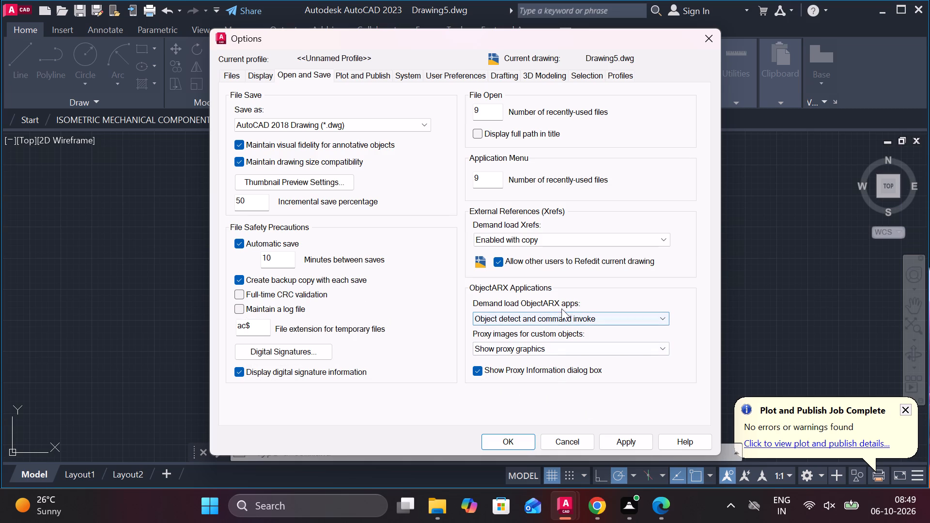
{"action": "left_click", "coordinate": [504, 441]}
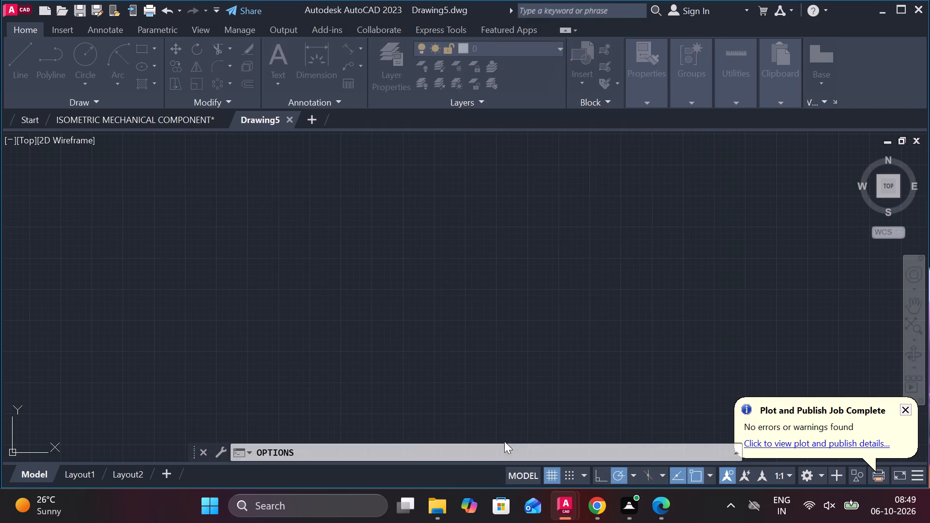
Turn on command logging with LOGFILEON.
{"action": "type", "text": "LO"}
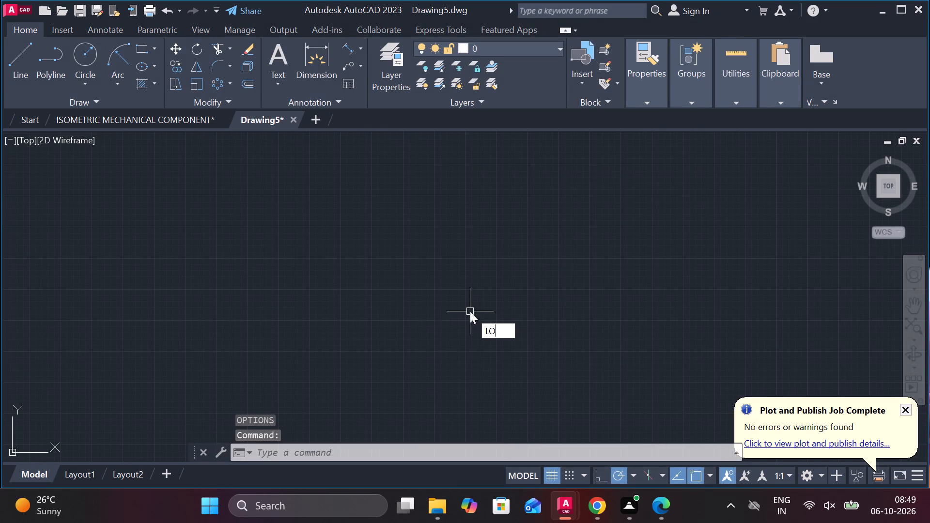
{"action": "key", "text": "g"}
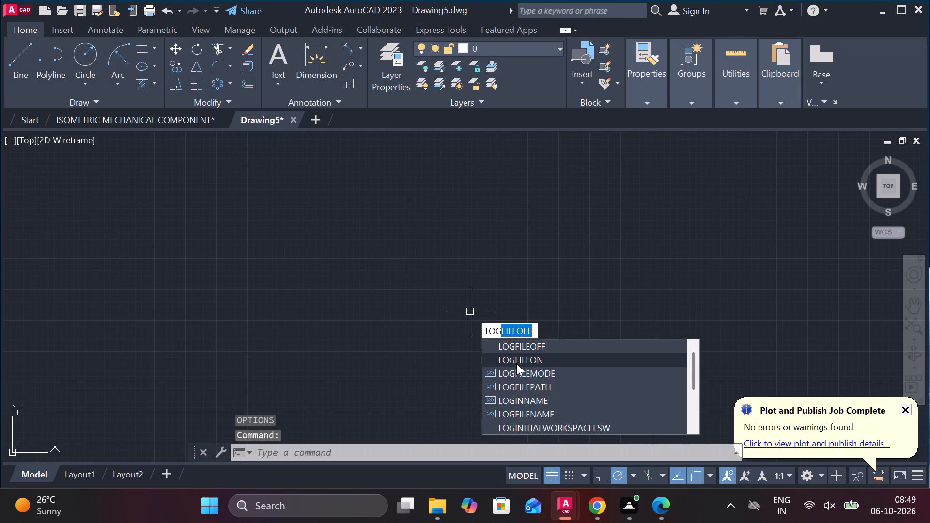
{"action": "left_click", "coordinate": [516, 363]}
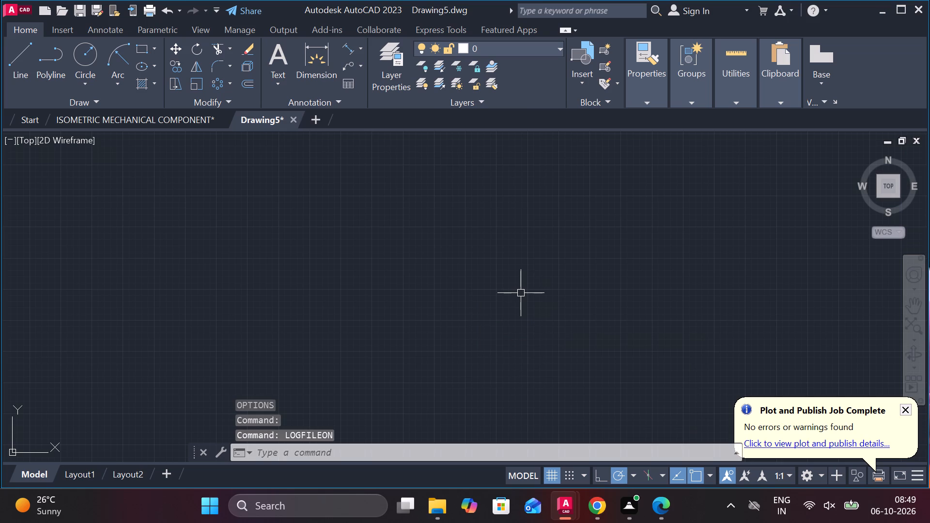
Set the model space limits with lower-left corner 0,0 and upper-right corner 500,500.
{"action": "type", "text": "LIMITS"}
{"action": "key", "text": "Return"}
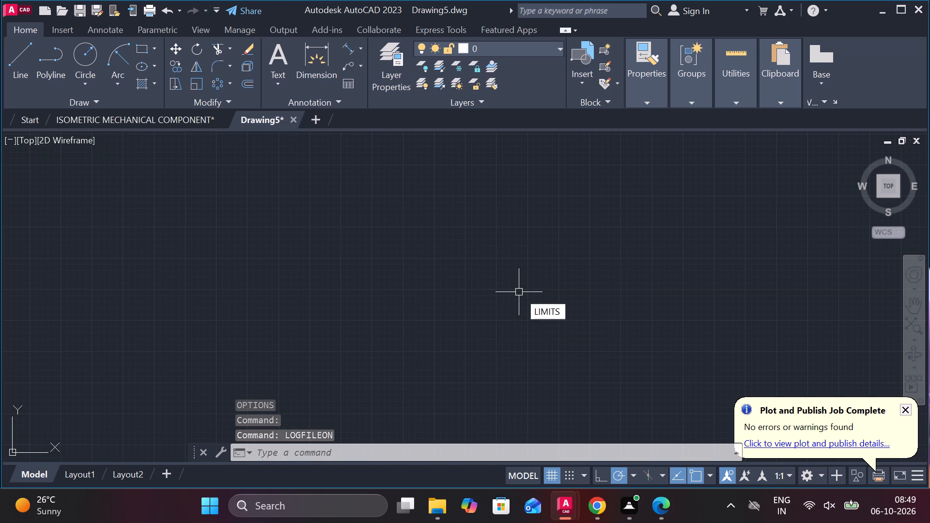
{"action": "type", "text": "0,0"}
{"action": "key", "text": "Return"}
{"action": "type", "text": "500,"}
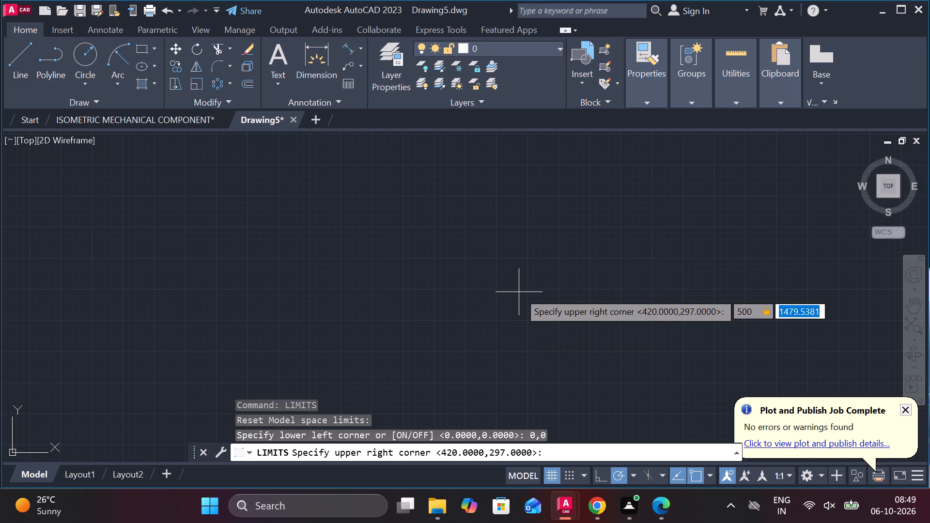
{"action": "type", "text": "500"}
{"action": "key", "text": "Return"}
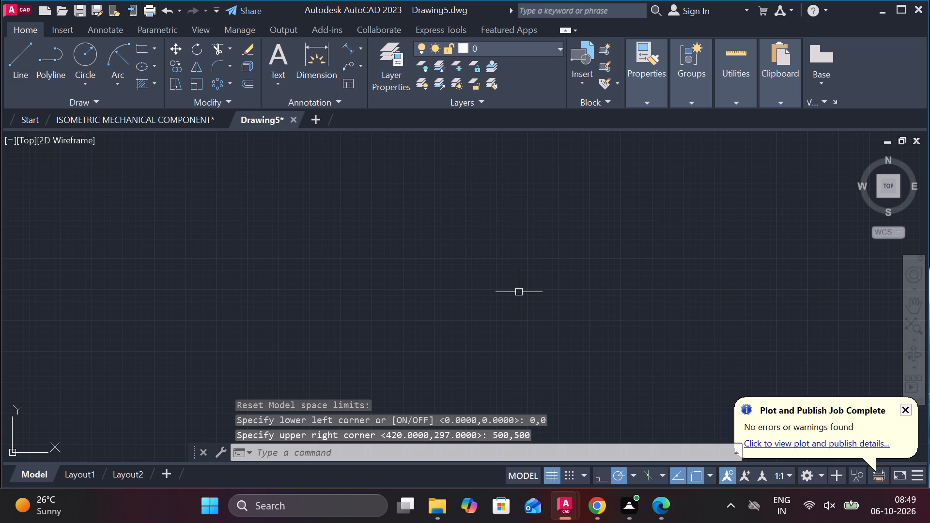
{"action": "key", "text": "z"}
{"action": "key", "text": "Return"}
{"action": "key", "text": "e"}
{"action": "key", "text": "Return"}
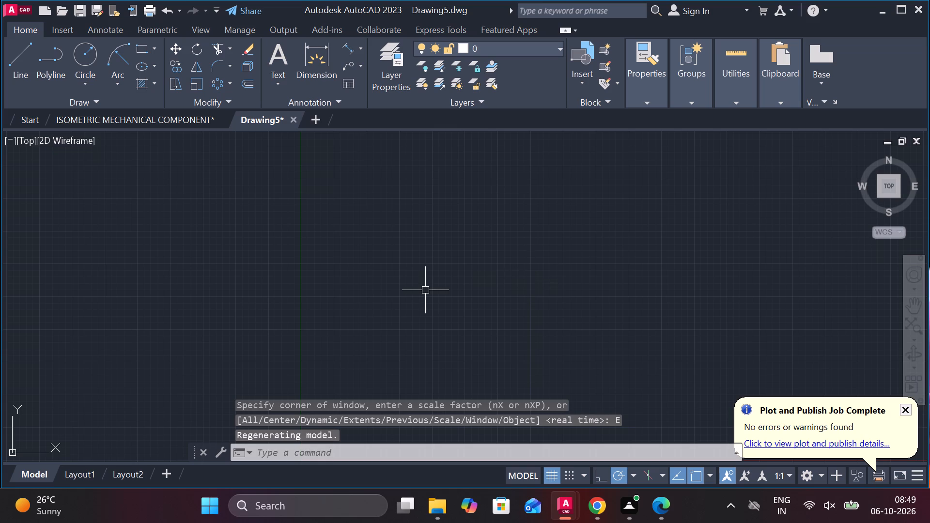
Check the log file setting in the Open and Save options, then close them without changes.
{"action": "type", "text": "OP"}
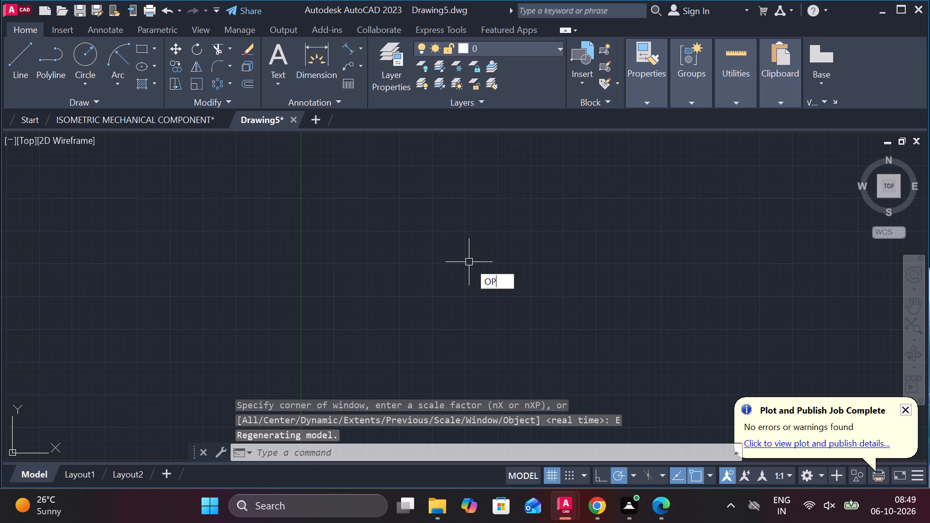
{"action": "key", "text": "t"}
{"action": "left_click", "coordinate": [517, 292]}
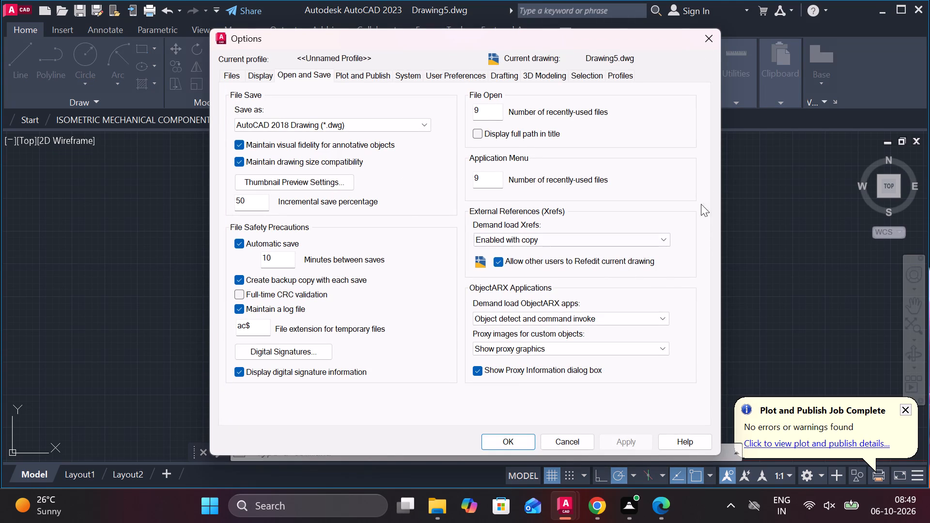
{"action": "left_click", "coordinate": [738, 209]}
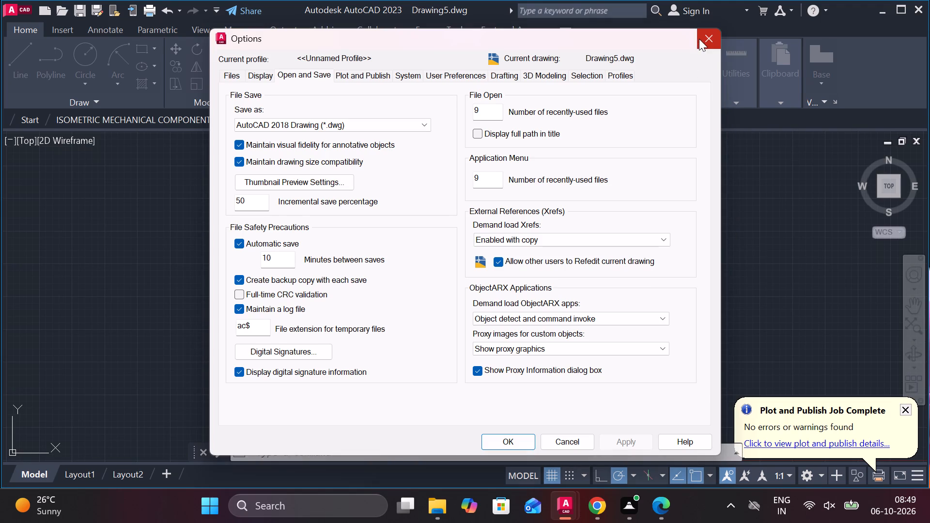
{"action": "left_click", "coordinate": [699, 39]}
Turn on isometric drafting with the left isoplane.
{"action": "scroll", "coordinate": [623, 201], "scroll_direction": "down", "scroll_amount": 1}
{"action": "scroll", "coordinate": [623, 205], "scroll_direction": "up", "scroll_amount": 1}
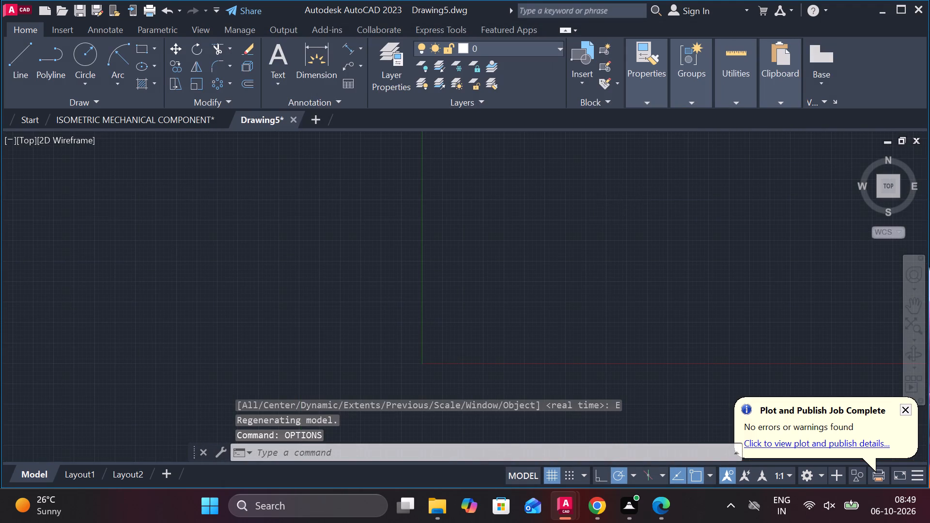
{"action": "scroll", "coordinate": [499, 249], "scroll_direction": "down", "scroll_amount": 1}
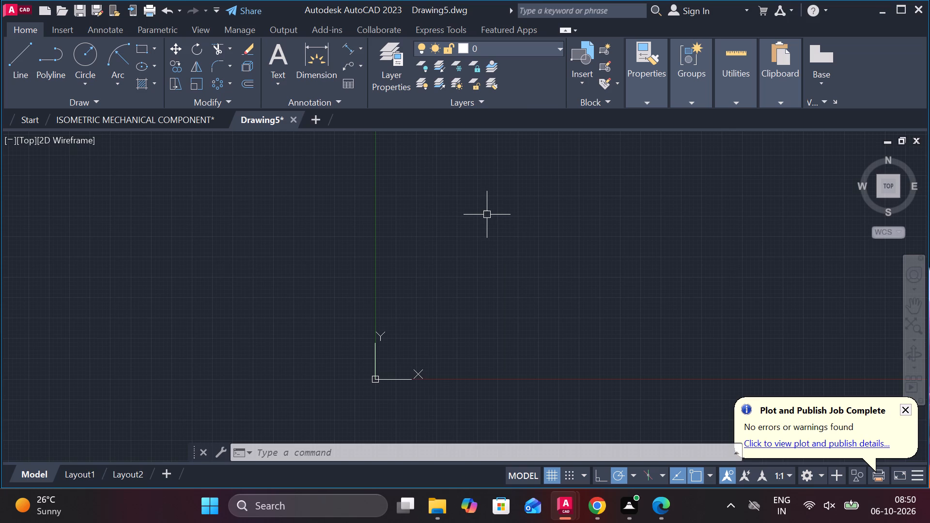
{"action": "left_click", "coordinate": [651, 470]}
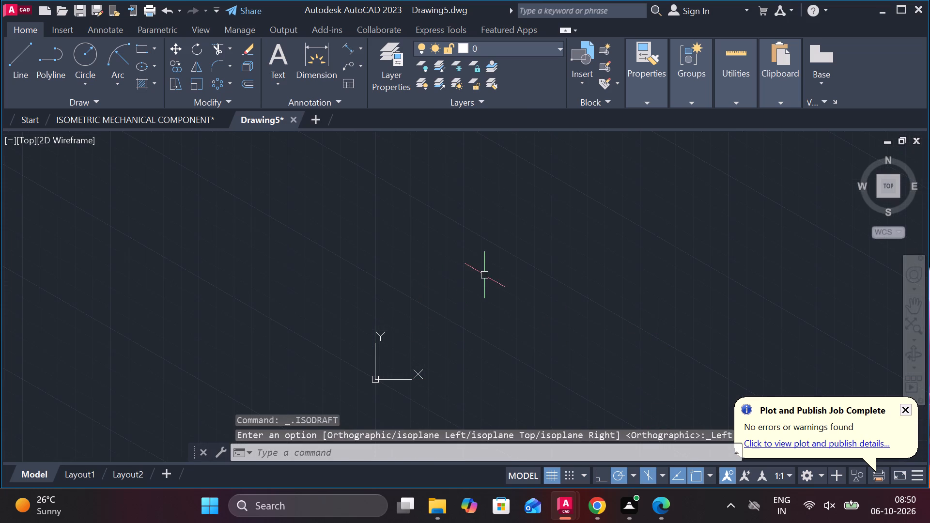
Draw an isocircle of radius 60 on the right isoplane in the empty drawing area.
{"action": "middle_click_drag", "start_coordinate": [607, 249], "coordinate": [325, 309]}
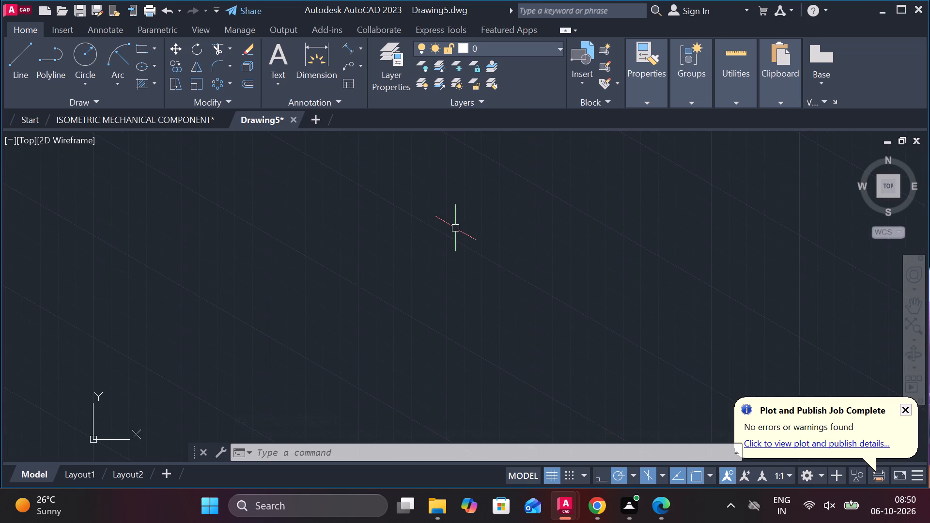
{"action": "type", "text": "EL"}
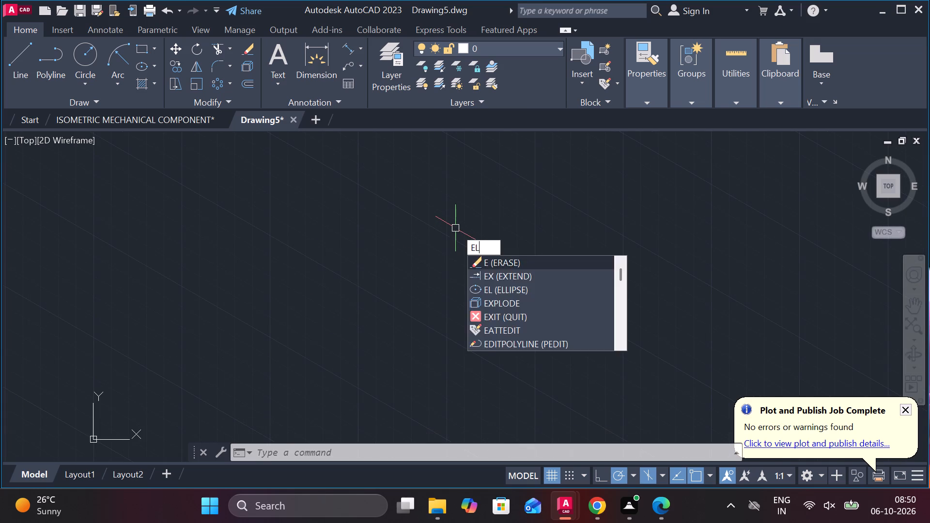
{"action": "key", "text": "Return"}
{"action": "key", "text": "i"}
{"action": "key", "text": "Return"}
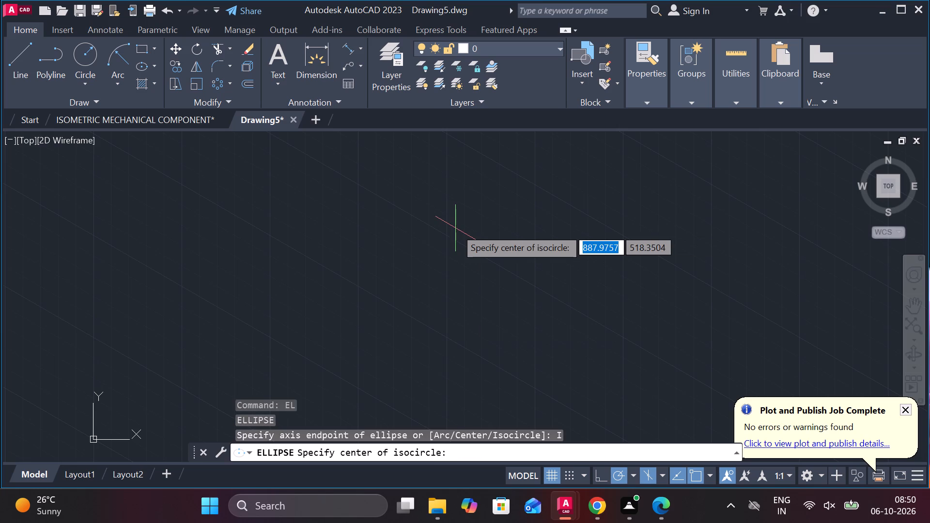
{"action": "left_click", "coordinate": [449, 243]}
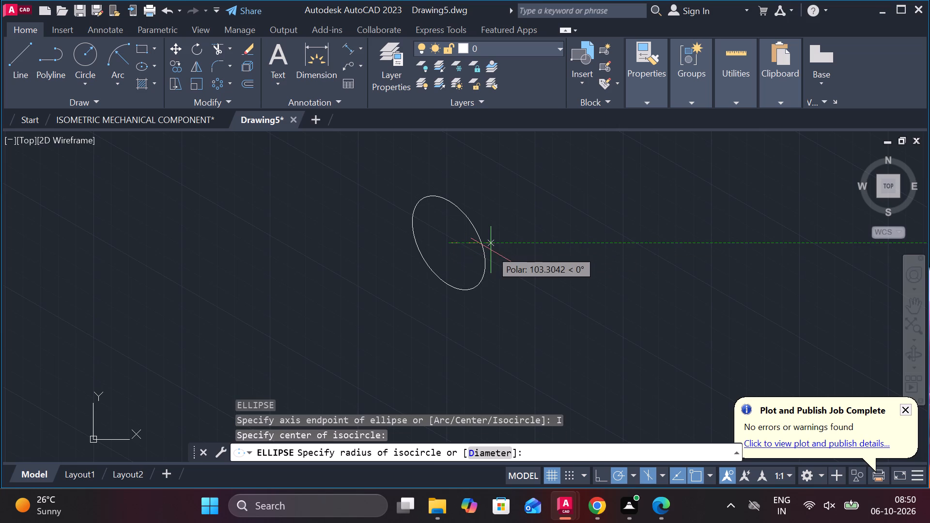
{"action": "key", "text": "F5"}
{"action": "key", "text": "F5"}
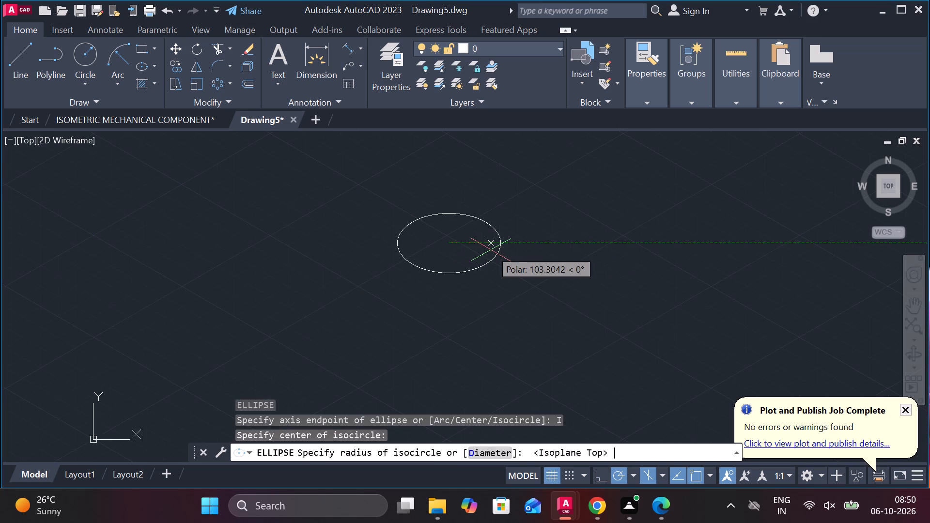
{"action": "type", "text": "60"}
{"action": "key", "text": "Return"}
Copy the isocircle from its centre by 24 units along the 150° direction.
{"action": "scroll", "coordinate": [484, 250], "scroll_direction": "up", "scroll_amount": 2}
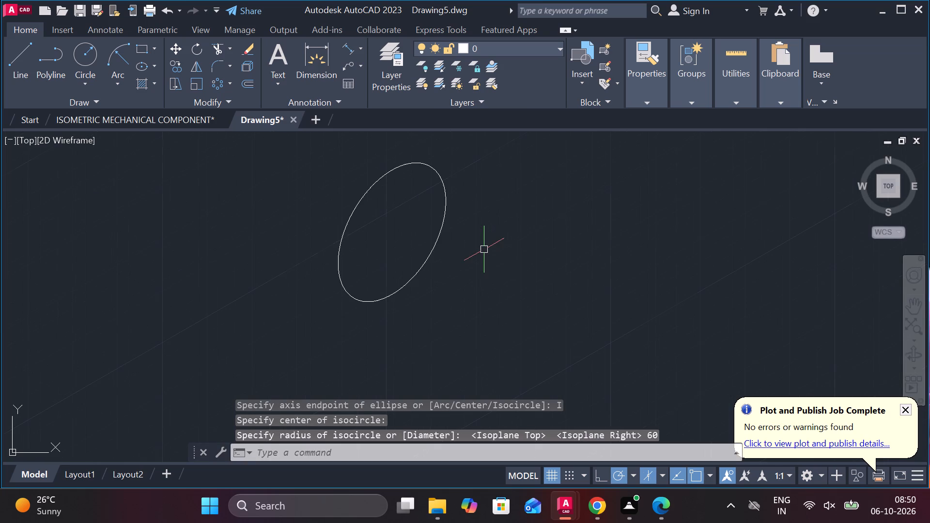
{"action": "middle_click", "coordinate": [484, 308]}
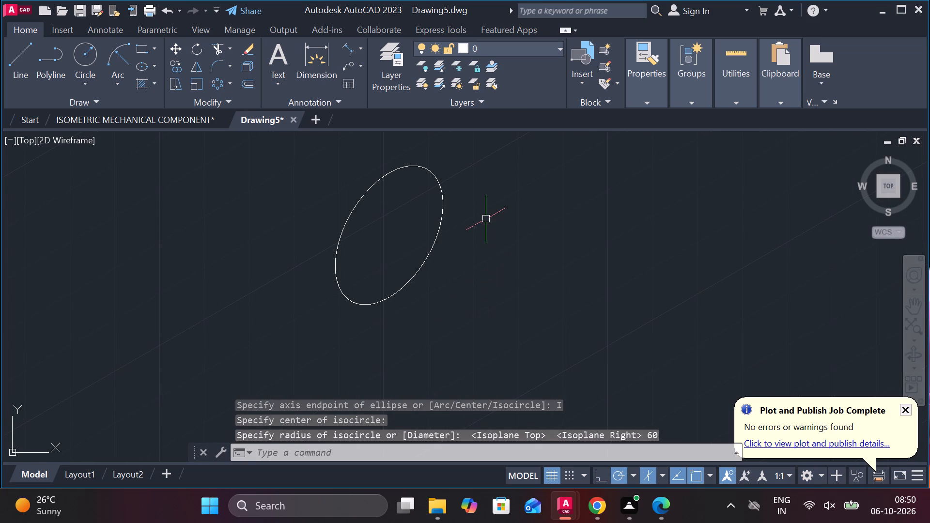
{"action": "middle_click", "coordinate": [498, 222]}
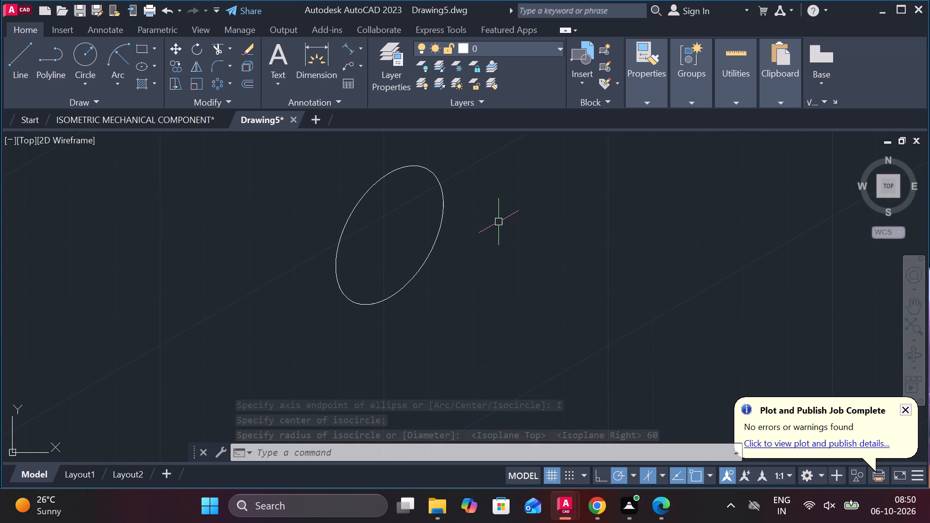
{"action": "middle_click_drag", "start_coordinate": [503, 223], "coordinate": [526, 266]}
{"action": "left_click", "coordinate": [379, 248]}
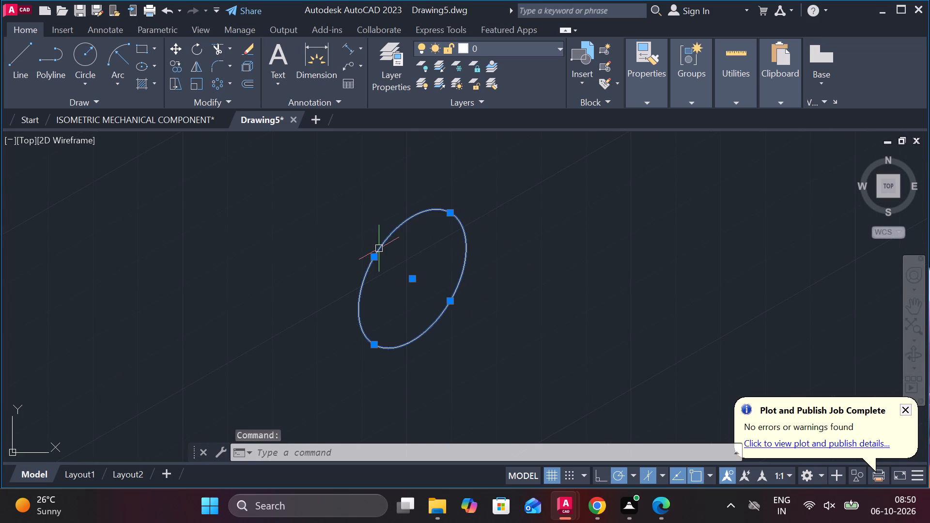
{"action": "type", "text": "CO"}
{"action": "key", "text": "Return"}
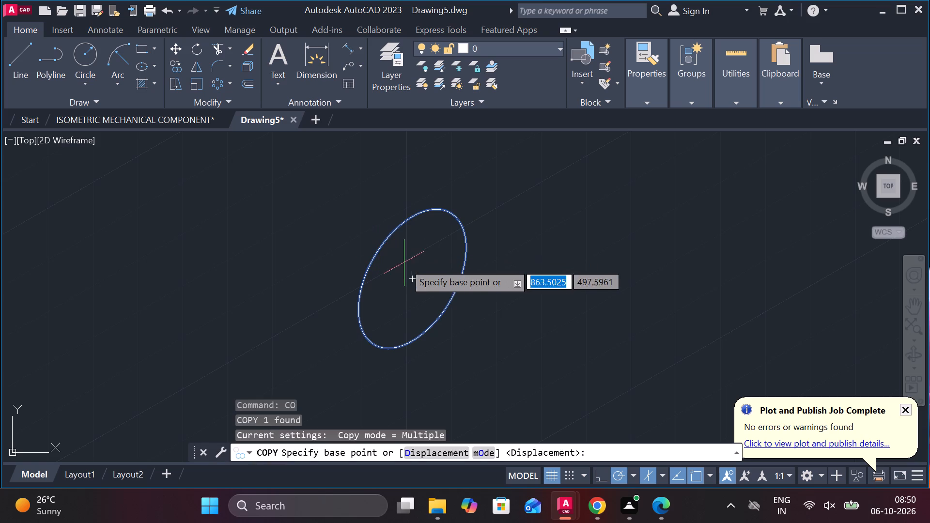
{"action": "left_click", "coordinate": [413, 276]}
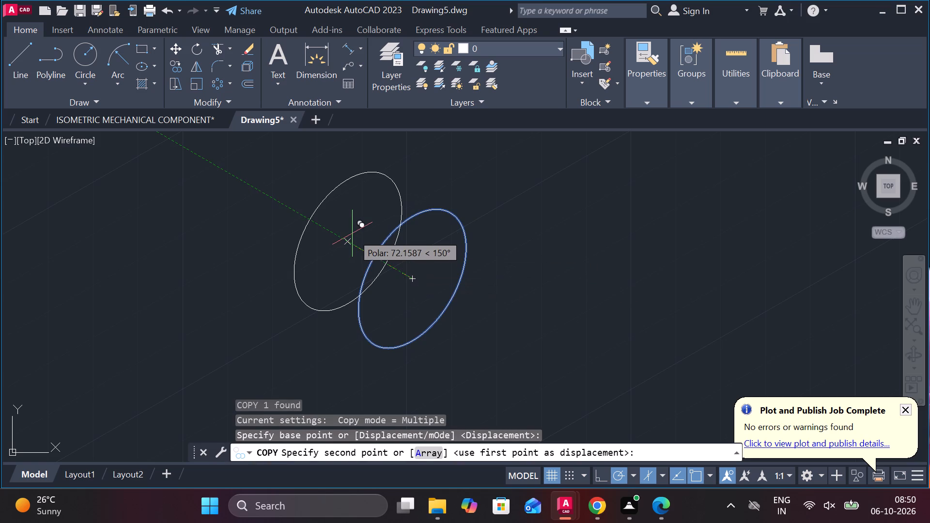
{"action": "type", "text": "24"}
{"action": "key", "text": "Return"}
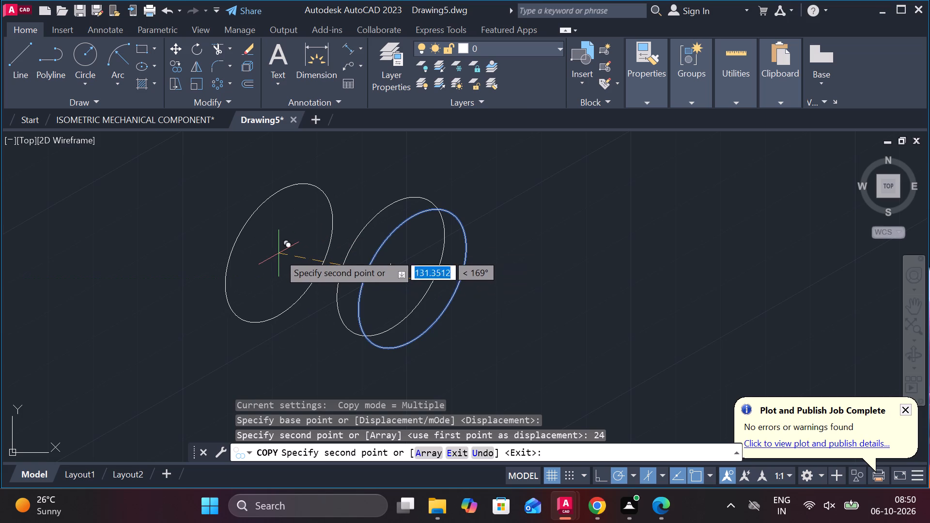
{"action": "key", "text": "Escape"}
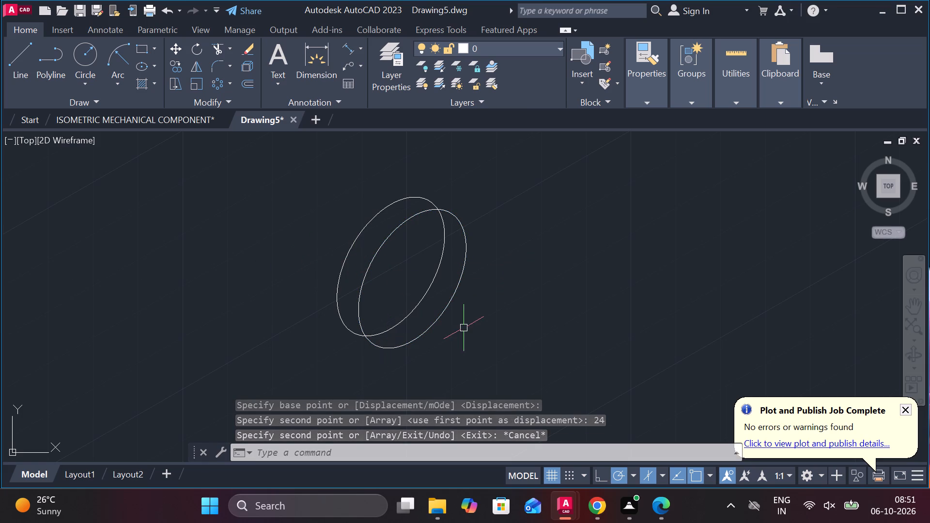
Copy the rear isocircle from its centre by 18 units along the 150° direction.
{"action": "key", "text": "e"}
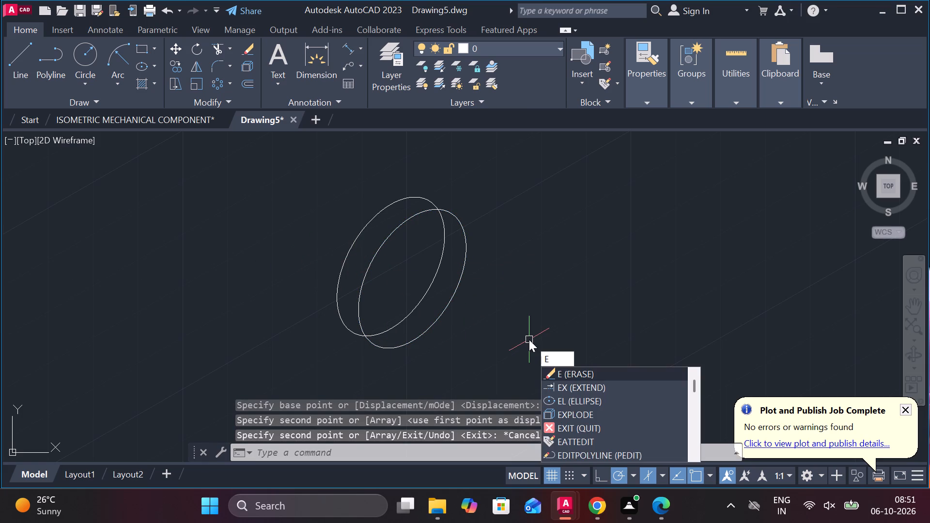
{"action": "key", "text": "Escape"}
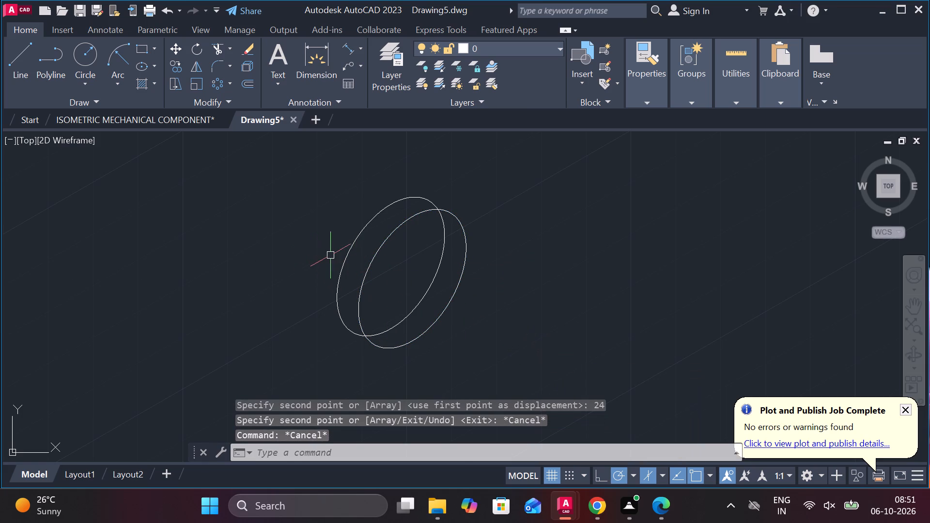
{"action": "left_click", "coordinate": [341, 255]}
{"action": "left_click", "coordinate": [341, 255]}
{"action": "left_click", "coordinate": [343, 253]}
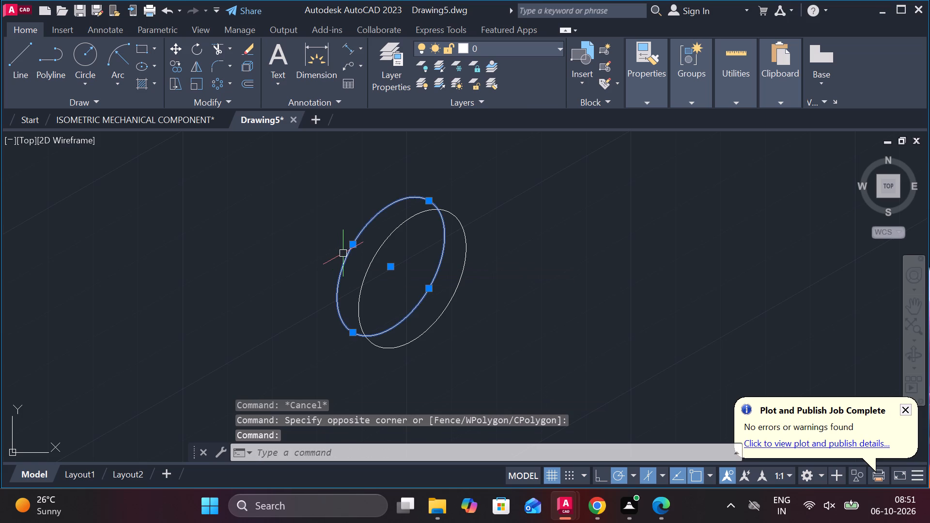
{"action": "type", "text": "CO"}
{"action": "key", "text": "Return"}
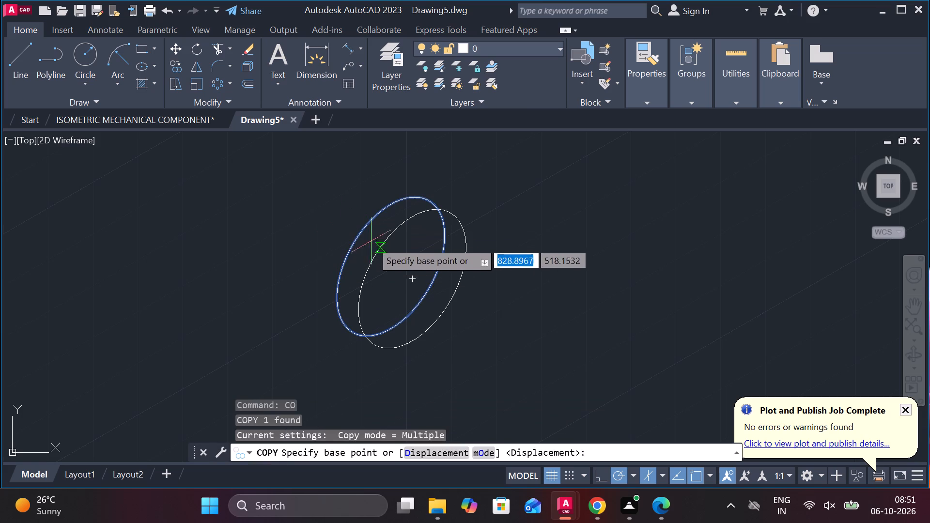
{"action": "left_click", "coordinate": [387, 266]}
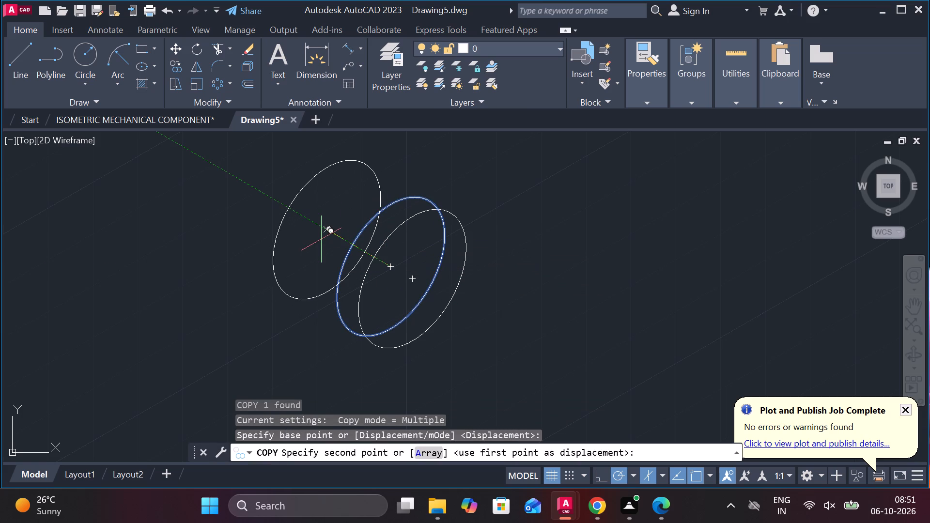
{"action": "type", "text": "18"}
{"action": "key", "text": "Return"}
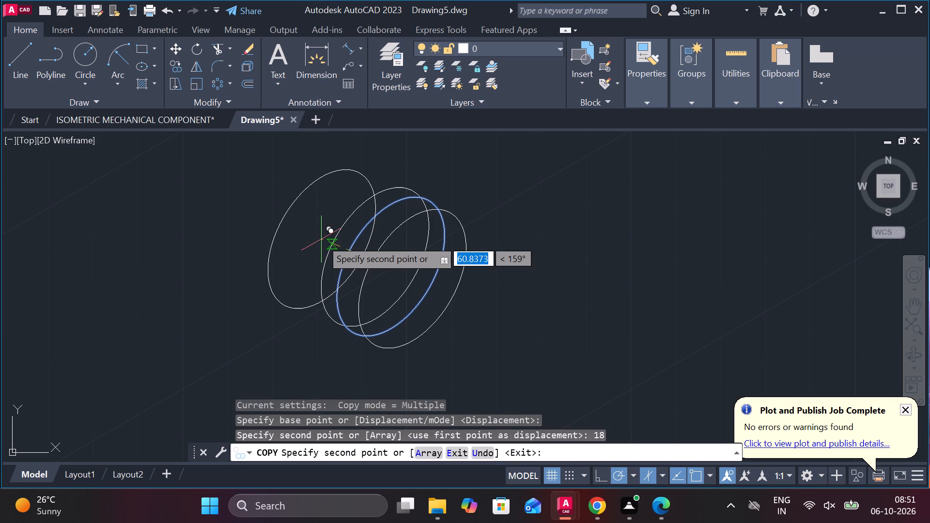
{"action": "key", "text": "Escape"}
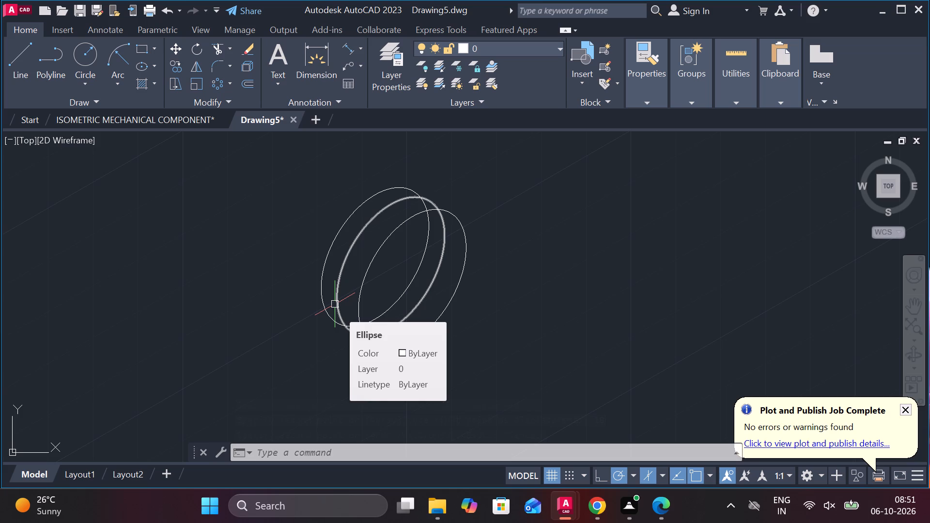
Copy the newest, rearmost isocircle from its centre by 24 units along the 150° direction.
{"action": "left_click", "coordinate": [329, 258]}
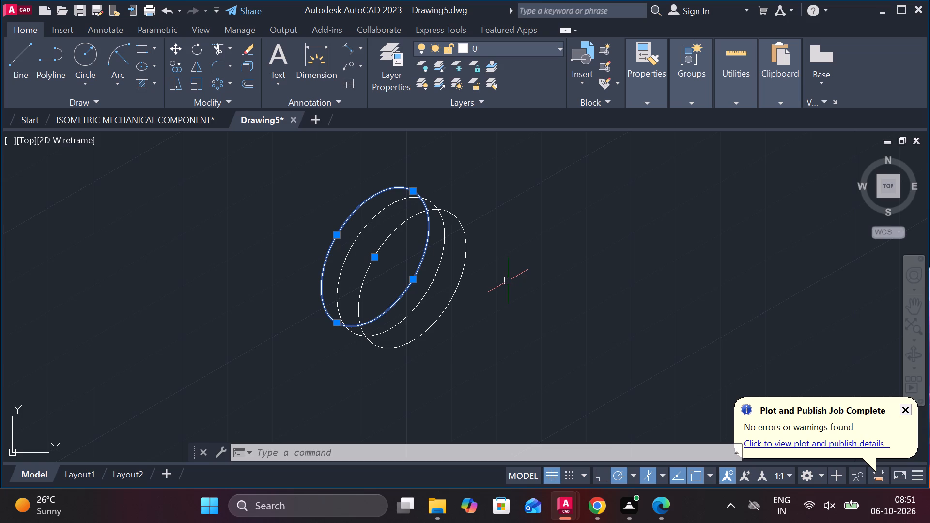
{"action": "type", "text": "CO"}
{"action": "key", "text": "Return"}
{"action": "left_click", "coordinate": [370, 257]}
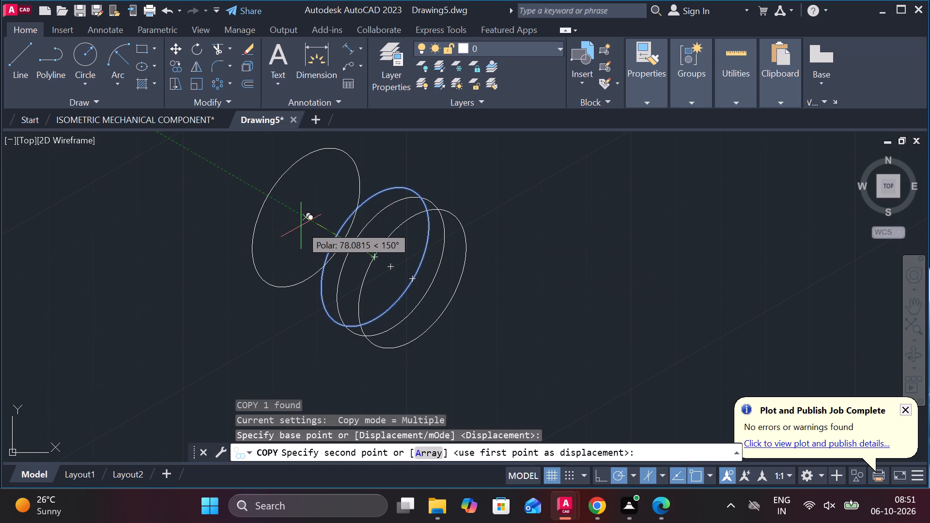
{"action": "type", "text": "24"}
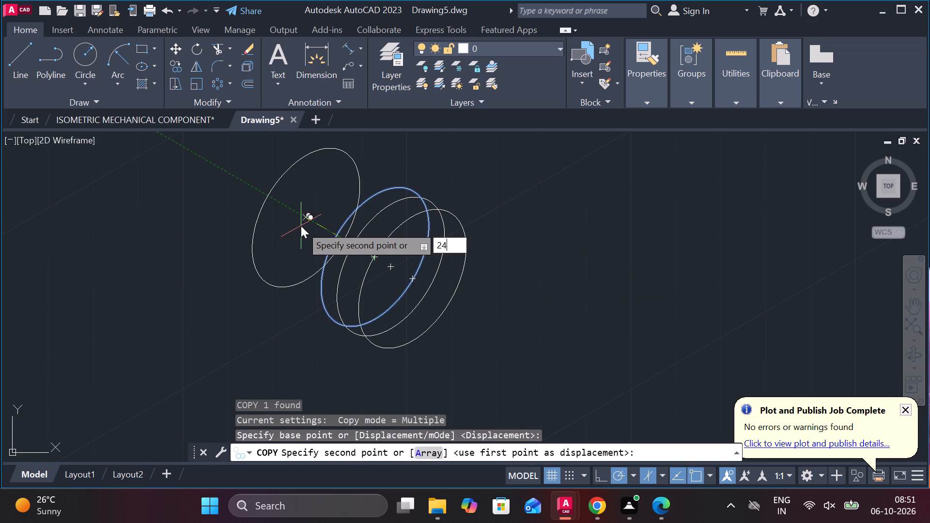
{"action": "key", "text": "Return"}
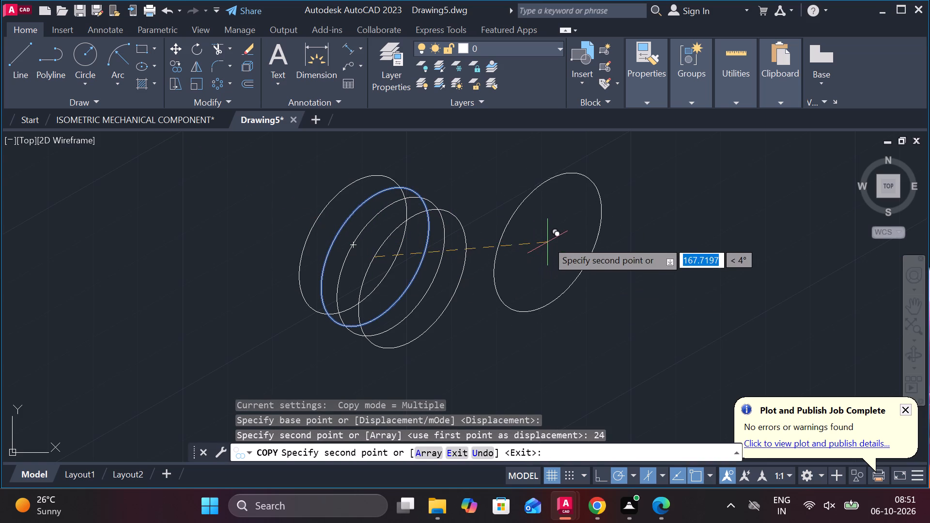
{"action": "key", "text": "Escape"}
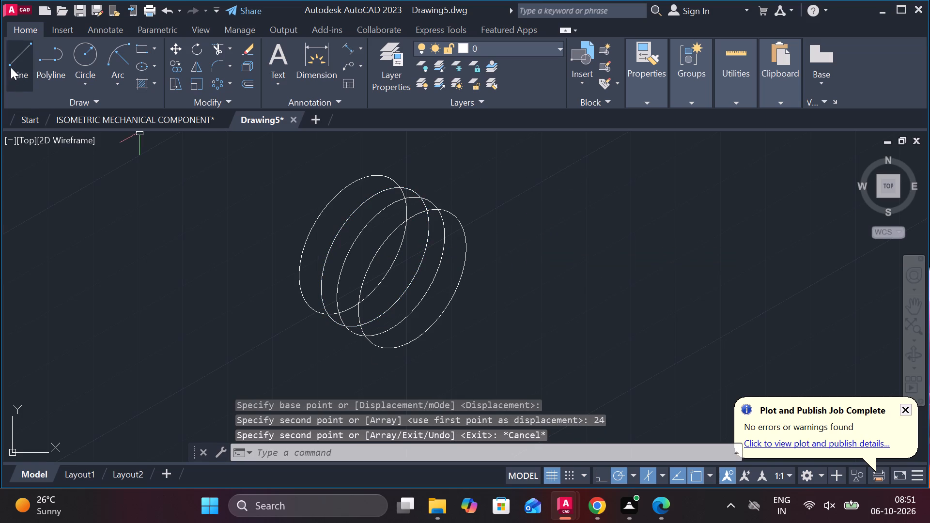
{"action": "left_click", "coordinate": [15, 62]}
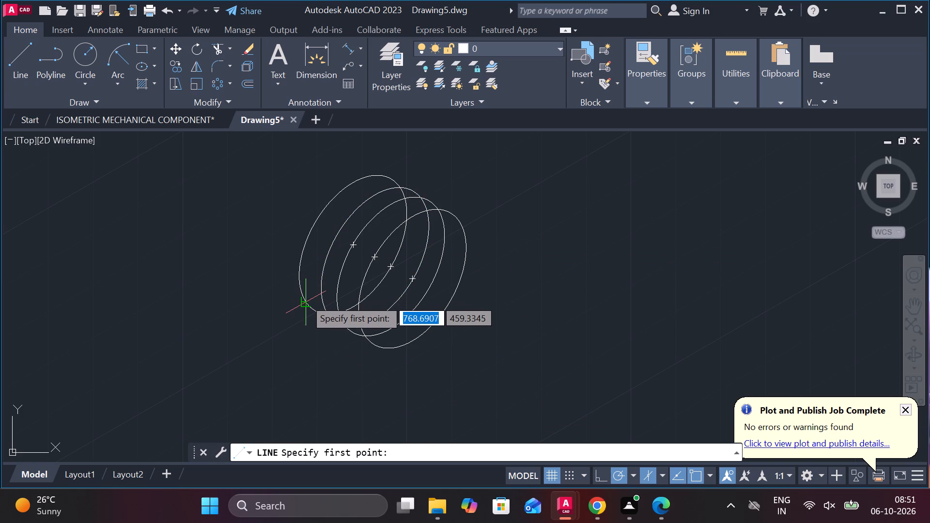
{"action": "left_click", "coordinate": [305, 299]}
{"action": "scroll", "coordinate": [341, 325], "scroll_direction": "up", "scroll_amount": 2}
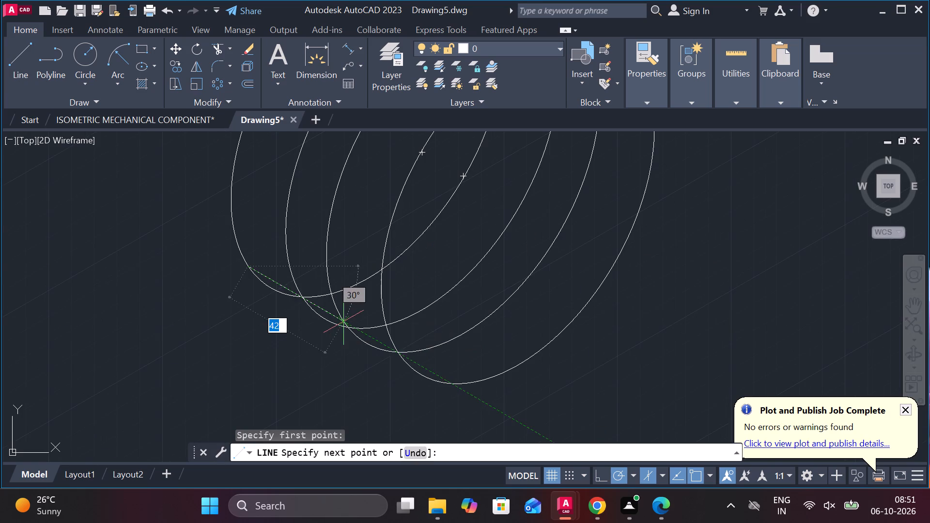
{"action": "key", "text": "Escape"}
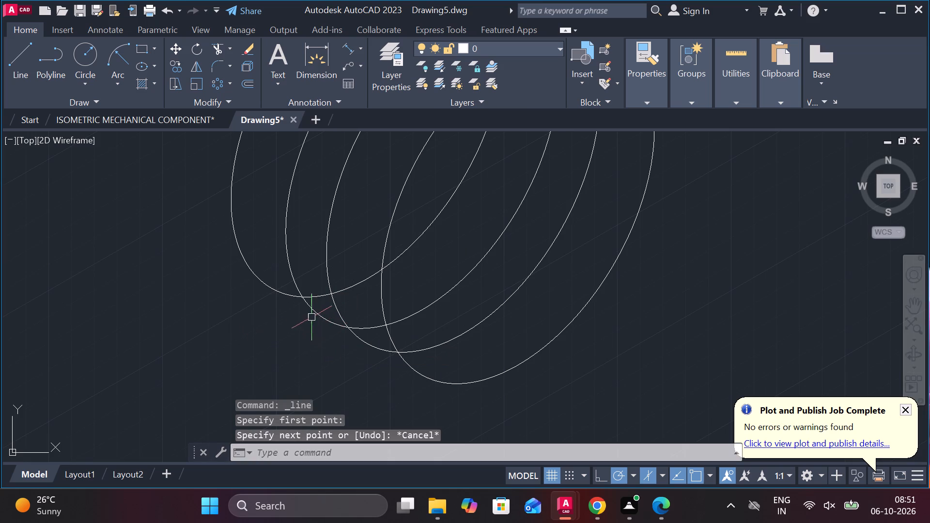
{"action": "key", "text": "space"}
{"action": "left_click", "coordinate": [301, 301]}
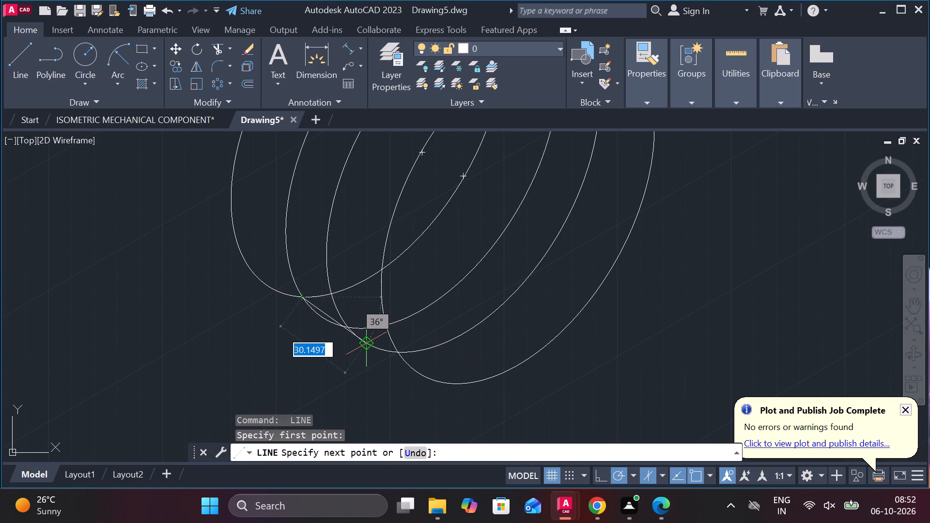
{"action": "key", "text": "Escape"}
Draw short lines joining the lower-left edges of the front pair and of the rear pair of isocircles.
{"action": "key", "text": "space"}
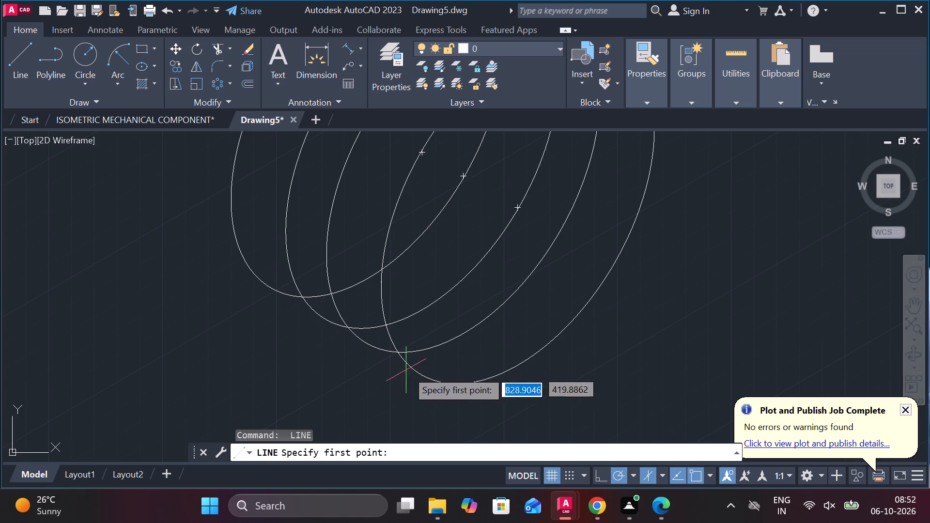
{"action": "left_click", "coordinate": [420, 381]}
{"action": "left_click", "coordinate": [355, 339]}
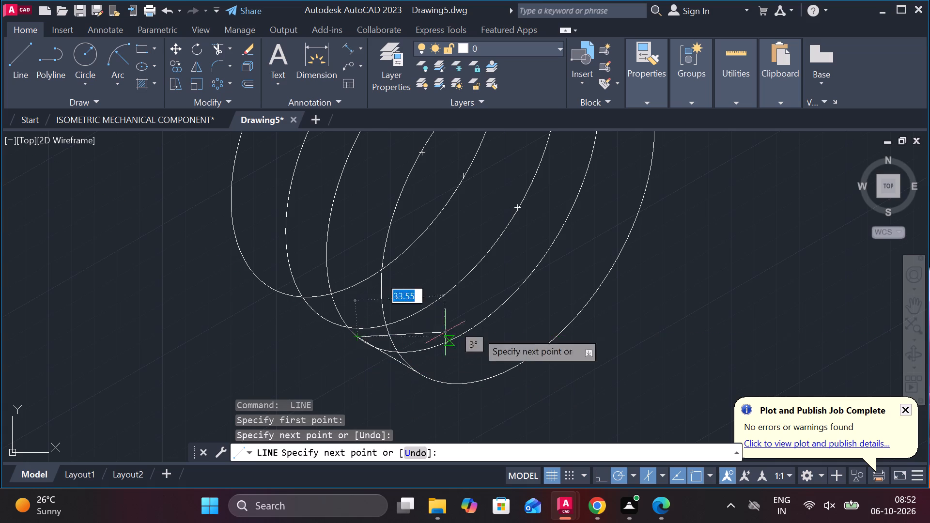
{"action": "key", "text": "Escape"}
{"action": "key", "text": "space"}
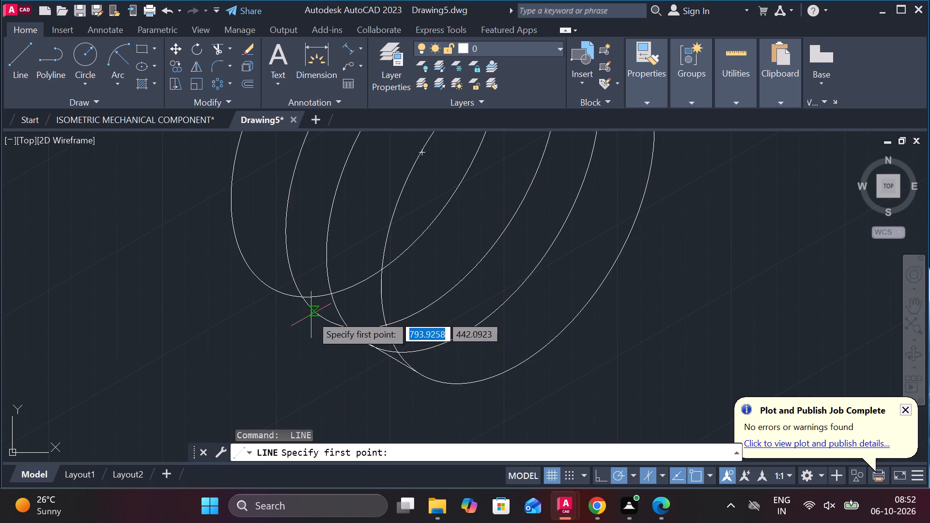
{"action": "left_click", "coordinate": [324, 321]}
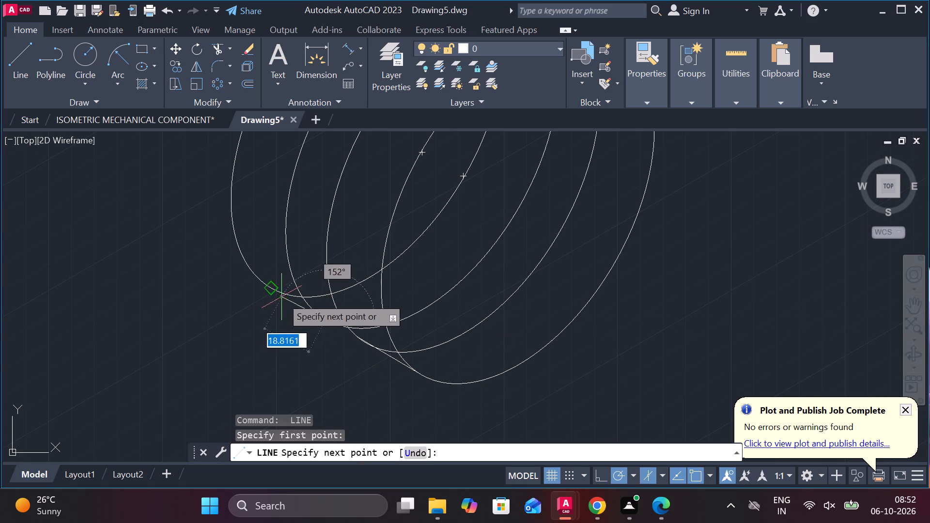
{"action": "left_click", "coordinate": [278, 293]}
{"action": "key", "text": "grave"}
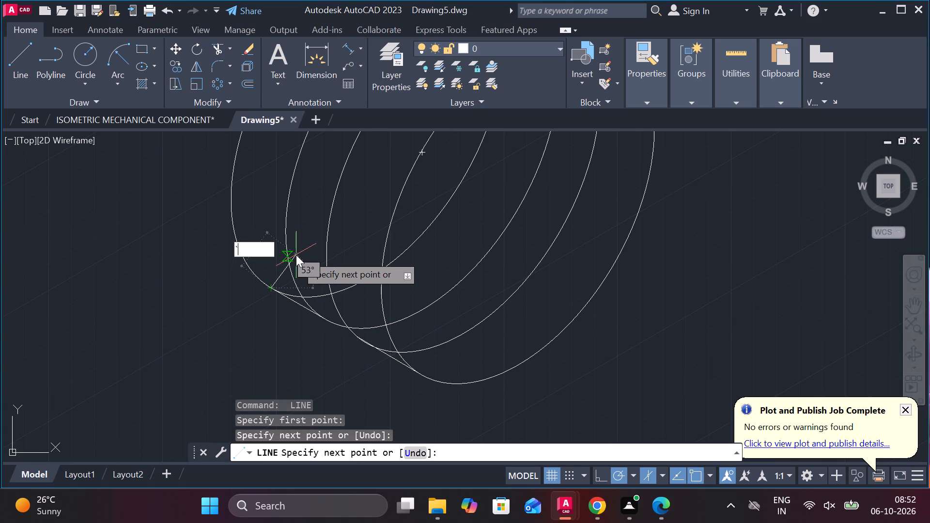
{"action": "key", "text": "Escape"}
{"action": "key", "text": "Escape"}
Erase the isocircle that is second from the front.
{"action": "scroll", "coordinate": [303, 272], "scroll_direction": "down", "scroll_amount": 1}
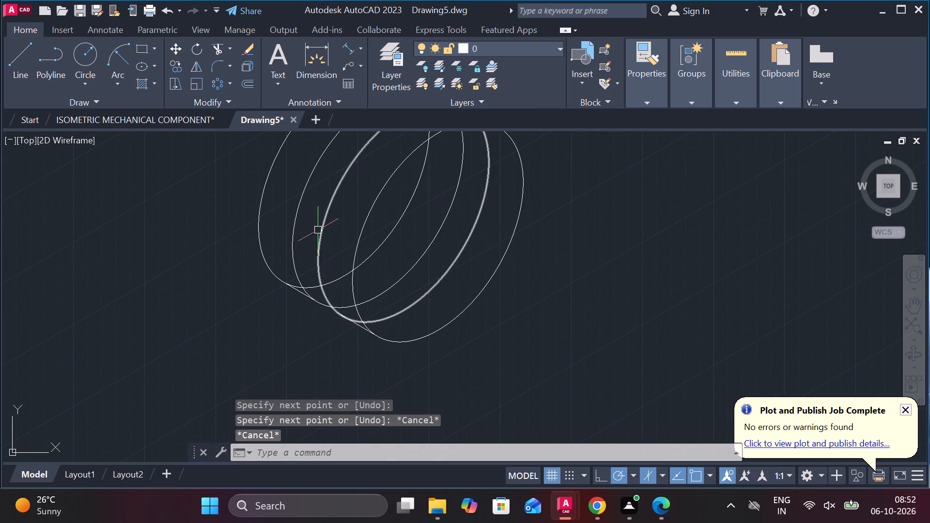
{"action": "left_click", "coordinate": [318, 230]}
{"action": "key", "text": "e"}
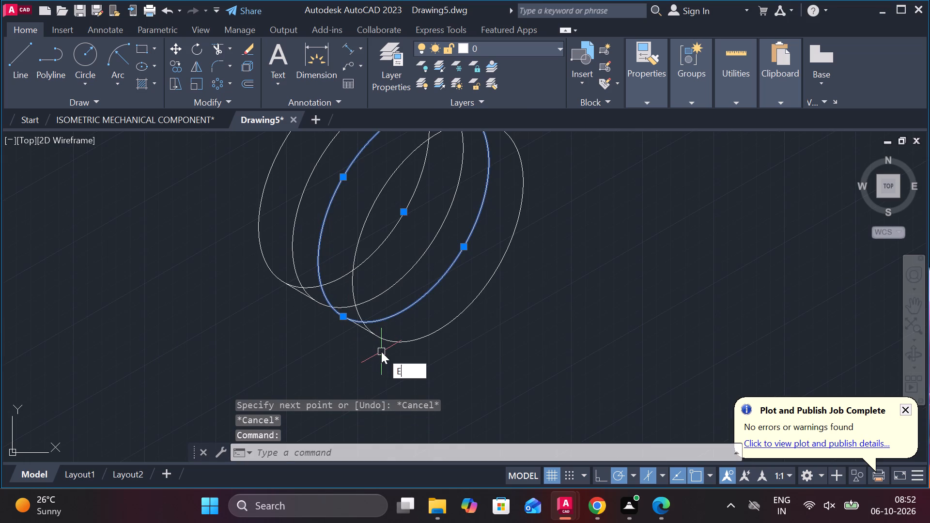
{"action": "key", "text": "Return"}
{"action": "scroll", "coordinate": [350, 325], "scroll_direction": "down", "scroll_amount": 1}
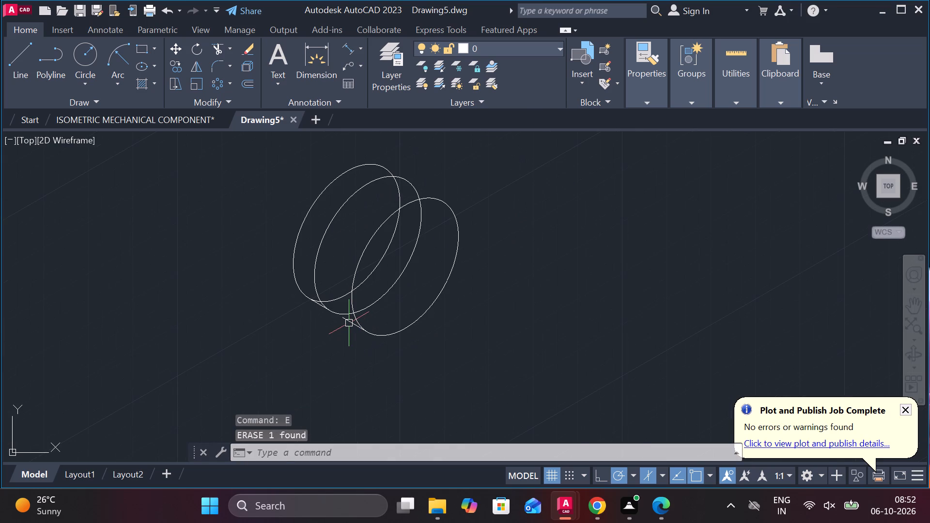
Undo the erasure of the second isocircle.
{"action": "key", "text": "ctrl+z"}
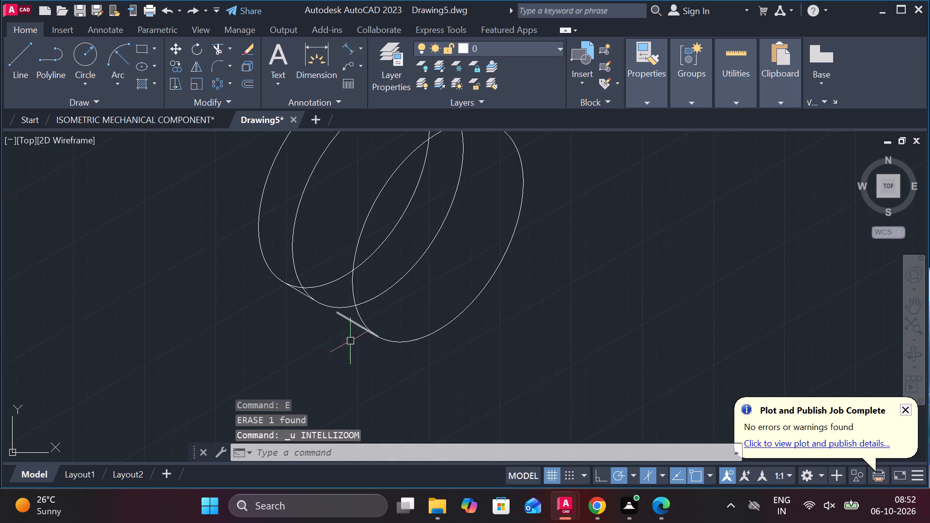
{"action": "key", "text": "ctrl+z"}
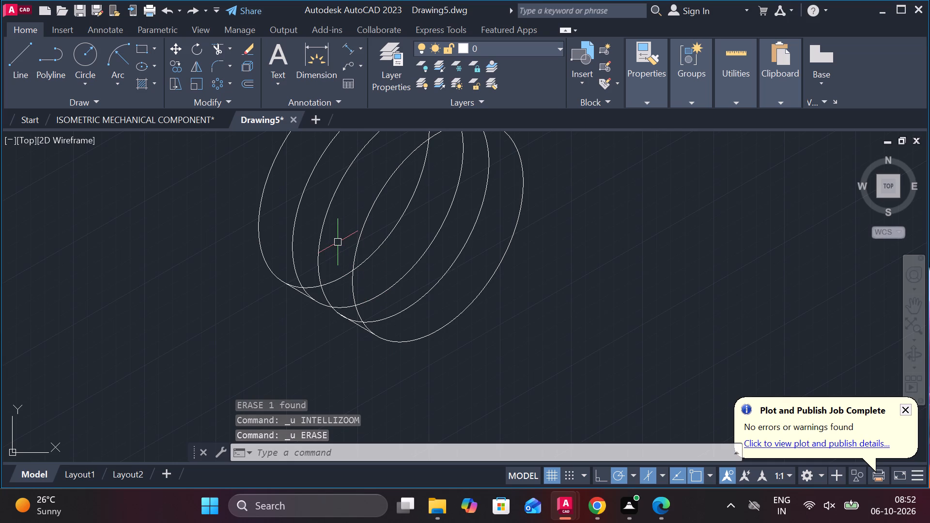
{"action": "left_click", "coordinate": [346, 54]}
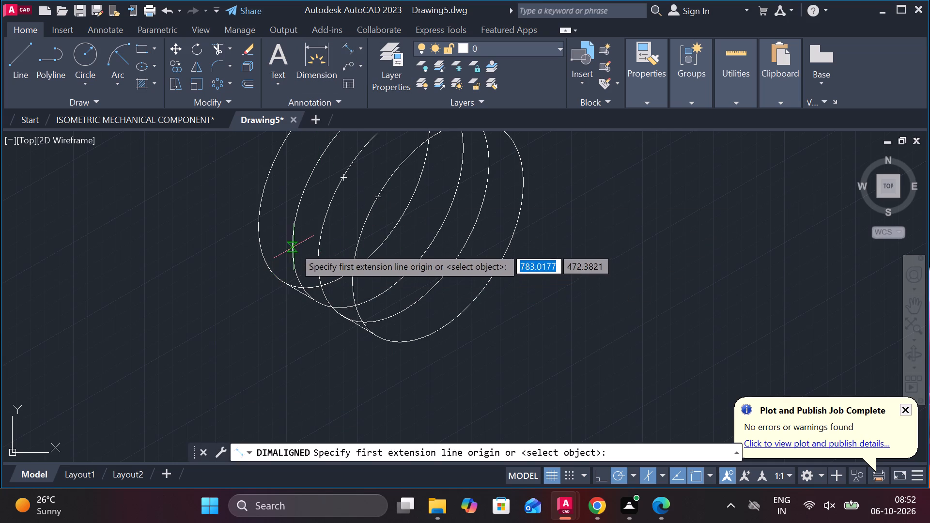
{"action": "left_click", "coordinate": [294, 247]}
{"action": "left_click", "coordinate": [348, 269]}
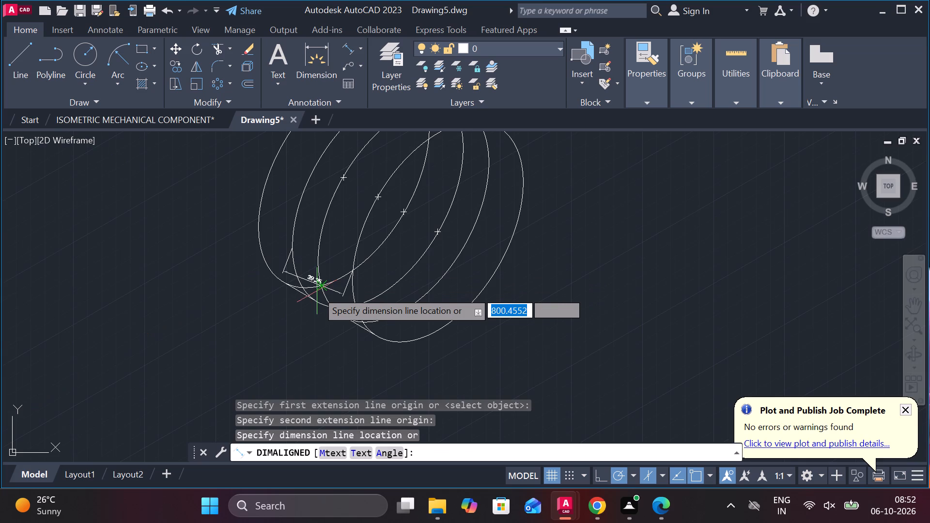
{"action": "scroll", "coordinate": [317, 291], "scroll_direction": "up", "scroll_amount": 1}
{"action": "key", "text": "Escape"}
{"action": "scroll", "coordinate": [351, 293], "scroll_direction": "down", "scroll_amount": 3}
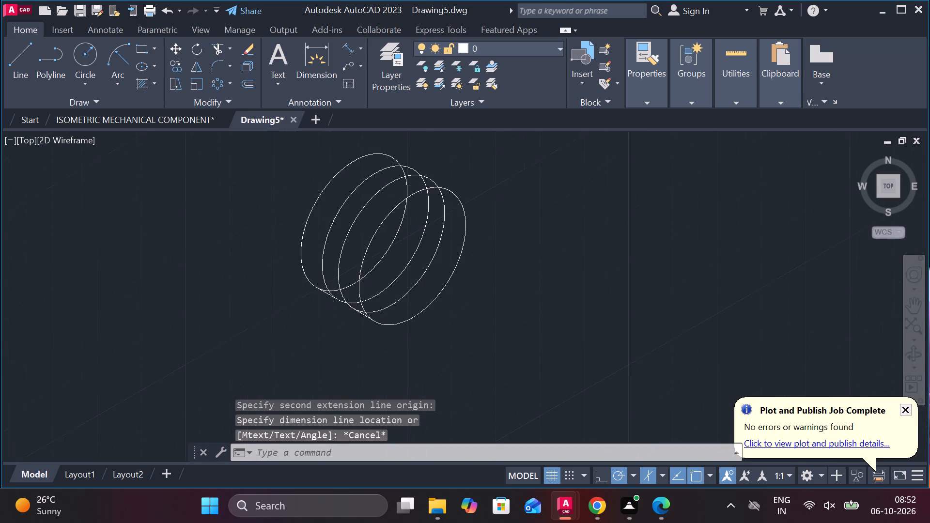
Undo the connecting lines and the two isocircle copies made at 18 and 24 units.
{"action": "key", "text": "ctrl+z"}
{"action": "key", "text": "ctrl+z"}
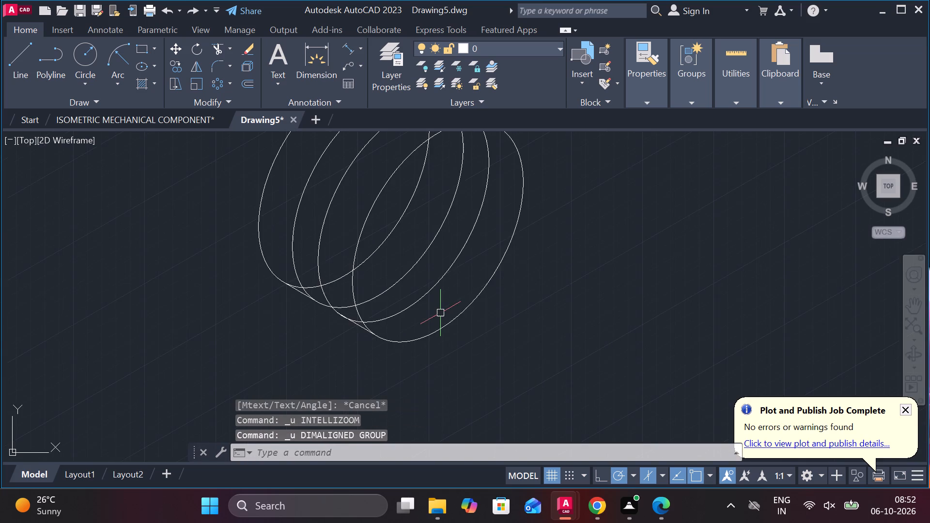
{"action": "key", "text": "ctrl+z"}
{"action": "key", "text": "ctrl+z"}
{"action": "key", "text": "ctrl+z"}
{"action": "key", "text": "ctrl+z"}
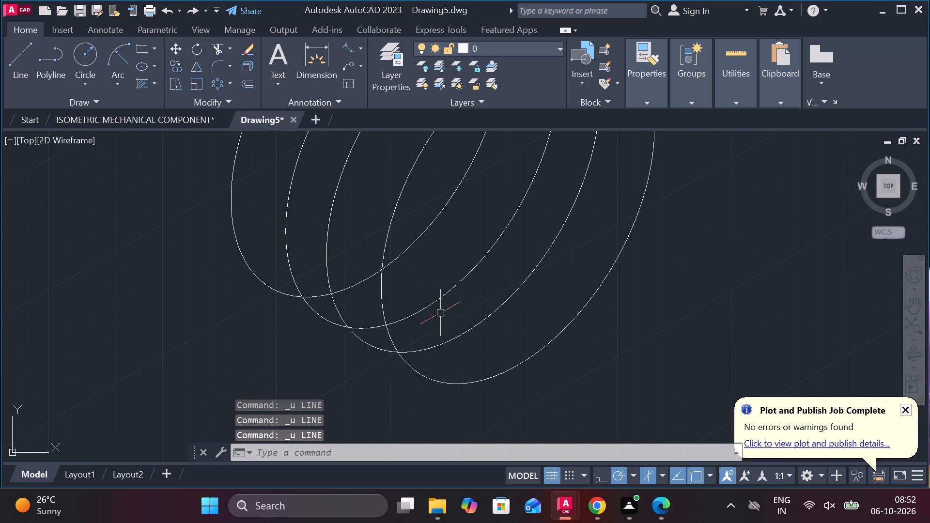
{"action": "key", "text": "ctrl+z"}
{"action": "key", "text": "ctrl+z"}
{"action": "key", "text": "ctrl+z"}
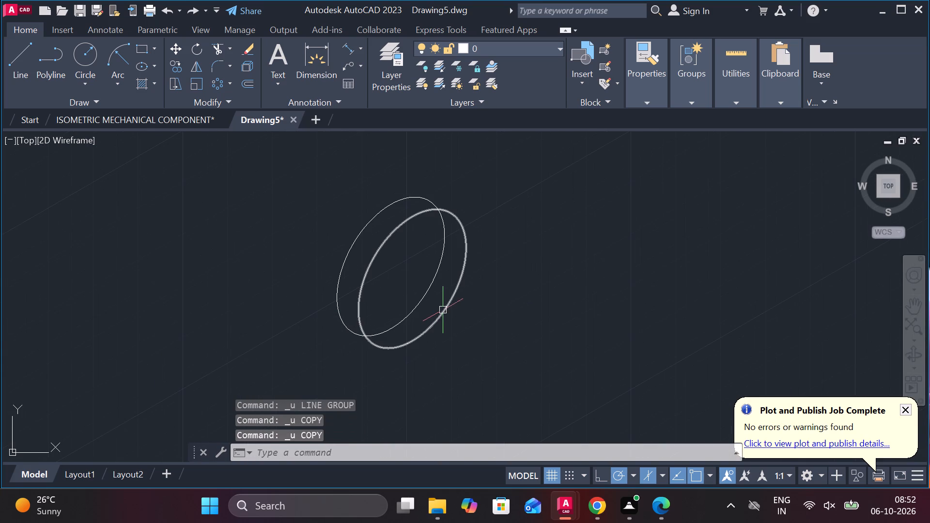
Draw a line joining the lower-left edges of the front and rear isocircles.
{"action": "left_click", "coordinate": [23, 52]}
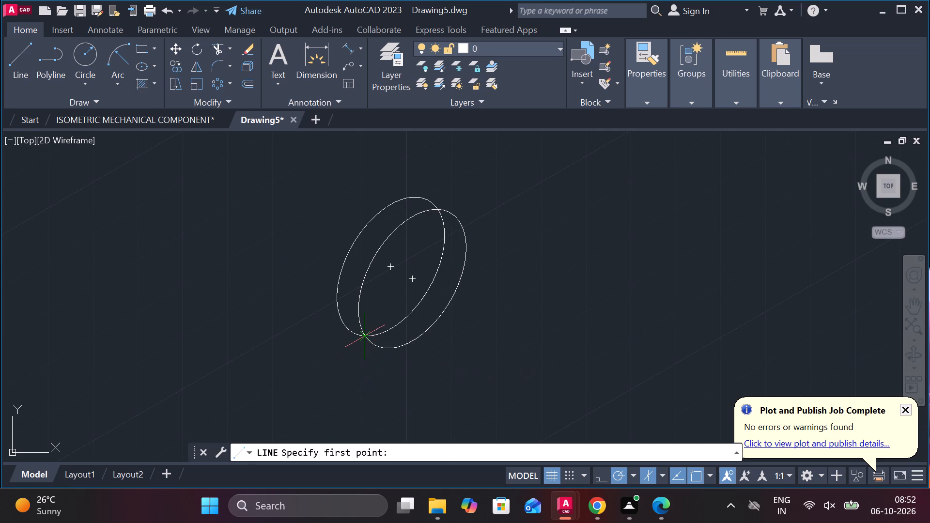
{"action": "scroll", "coordinate": [360, 338], "scroll_direction": "up", "scroll_amount": 1}
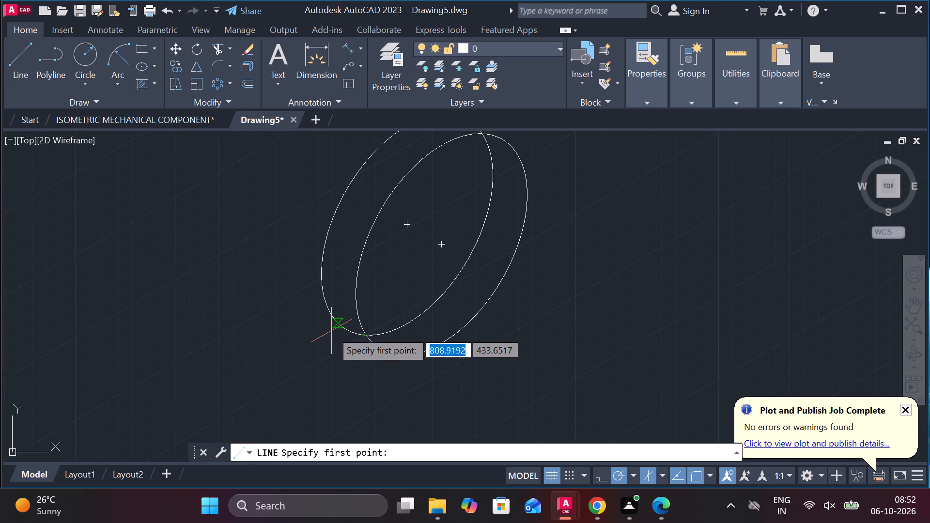
{"action": "left_click", "coordinate": [342, 330]}
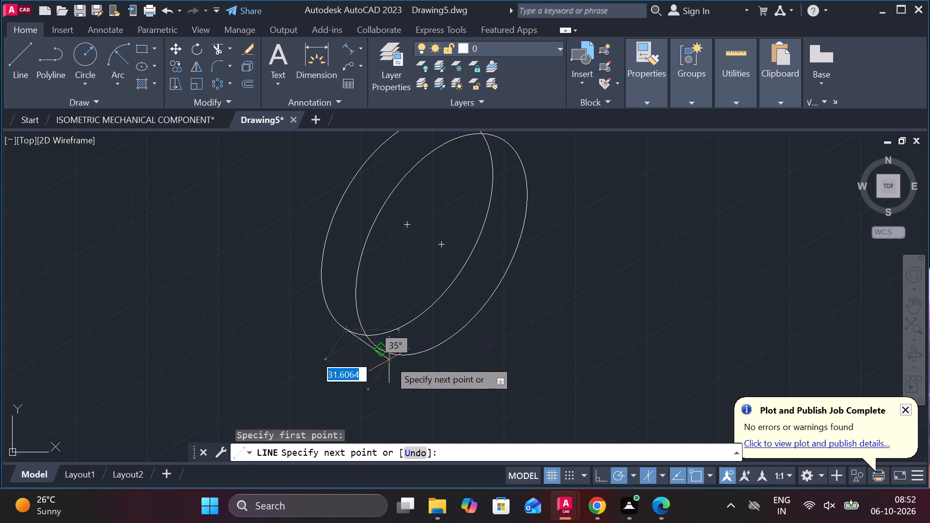
{"action": "left_click", "coordinate": [382, 354]}
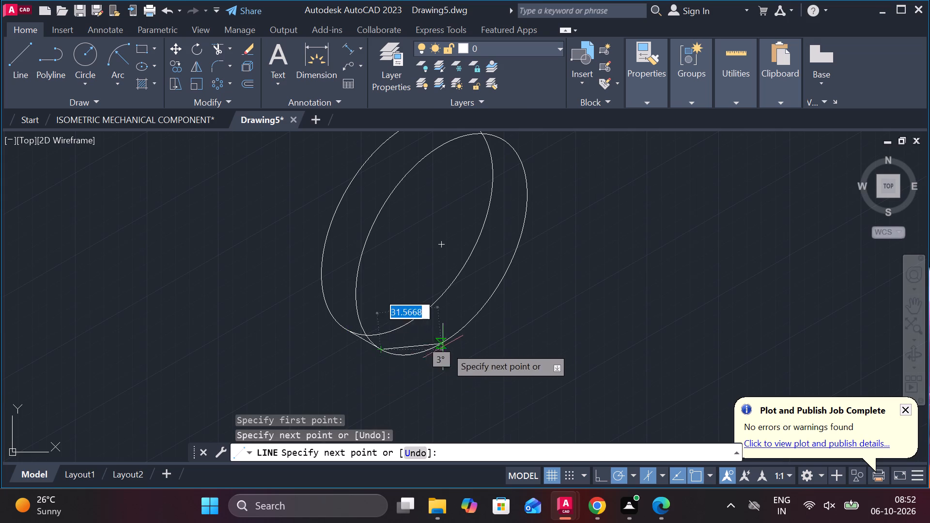
{"action": "key", "text": "Escape"}
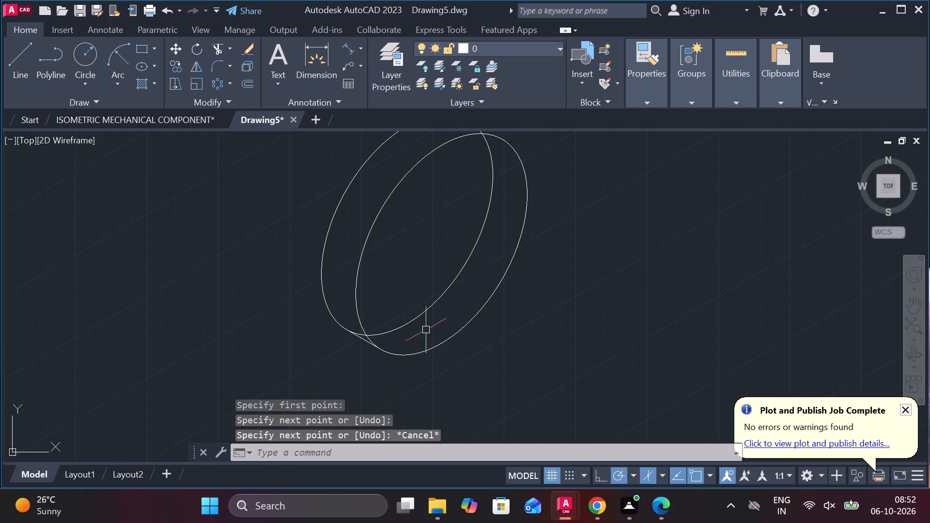
Trim away the parts of the rear isocircle beyond the connecting line and inside the front isocircle.
{"action": "scroll", "coordinate": [368, 329], "scroll_direction": "up", "scroll_amount": 1}
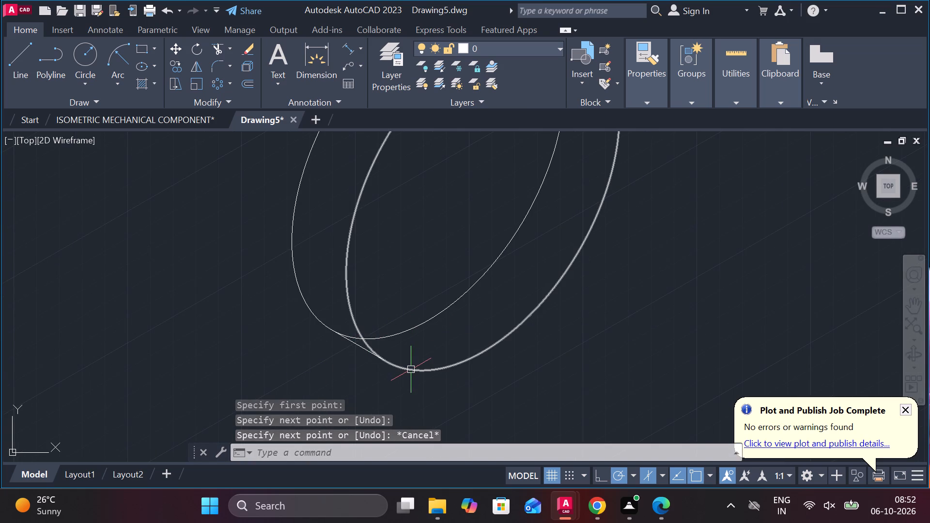
{"action": "type", "text": "TR"}
{"action": "key", "text": "space"}
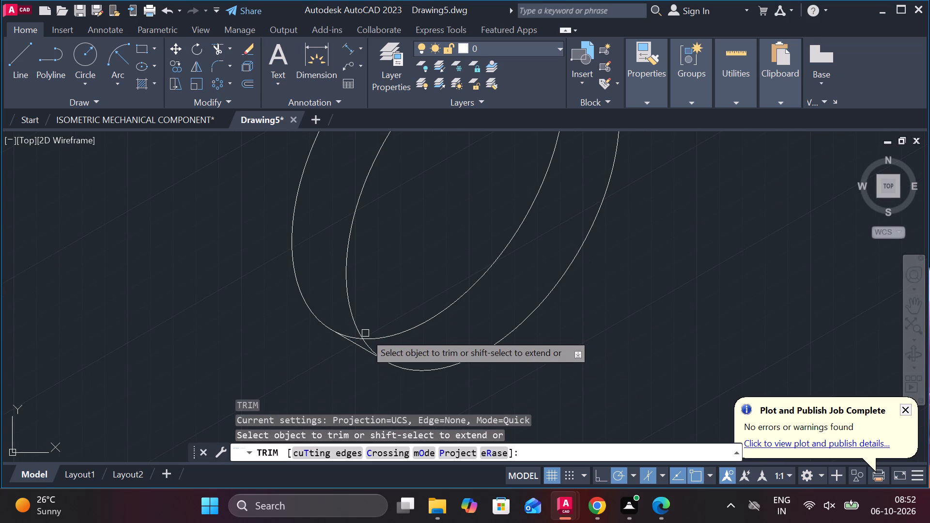
{"action": "scroll", "coordinate": [365, 333], "scroll_direction": "up", "scroll_amount": 1}
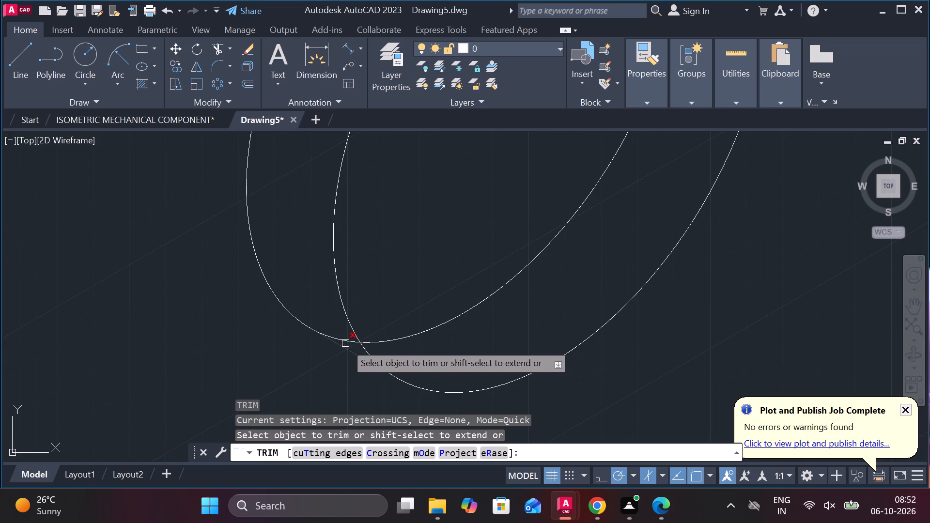
{"action": "left_click", "coordinate": [347, 341]}
{"action": "left_click", "coordinate": [375, 340]}
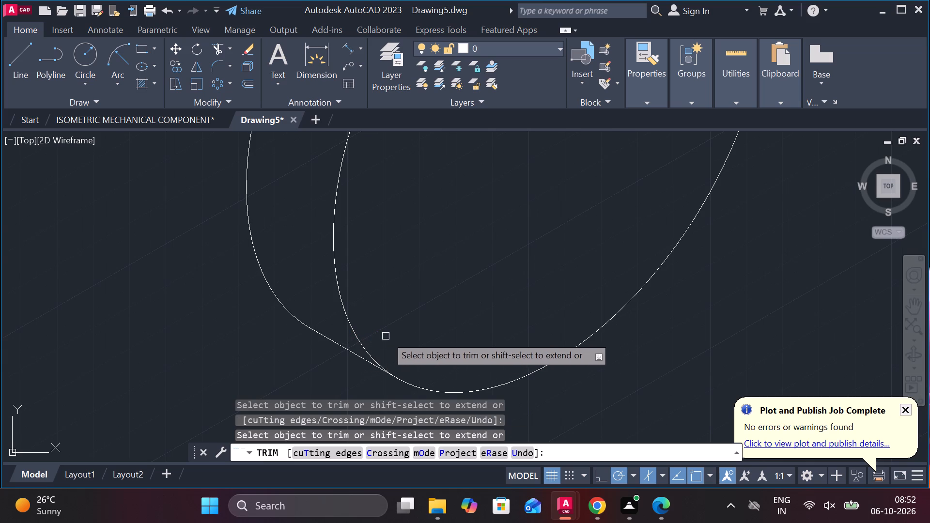
{"action": "scroll", "coordinate": [388, 334], "scroll_direction": "down", "scroll_amount": 3}
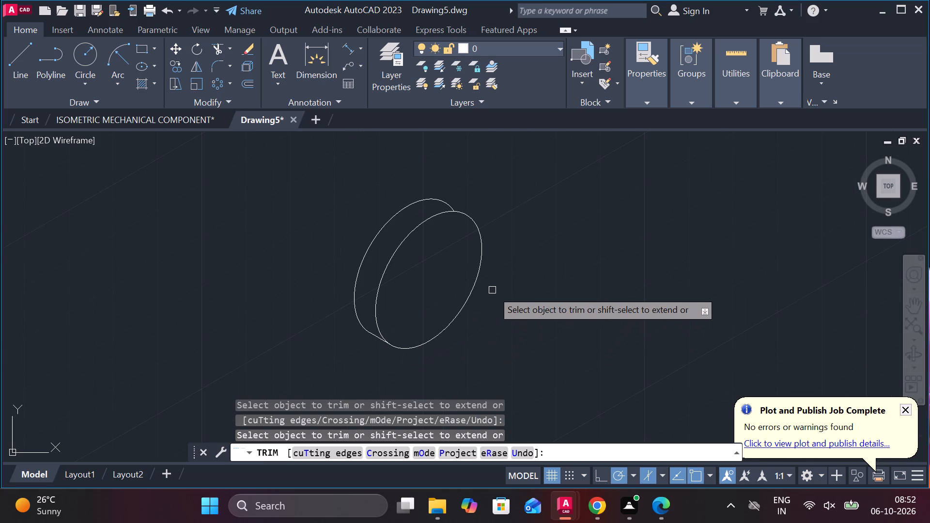
{"action": "key", "text": "grave"}
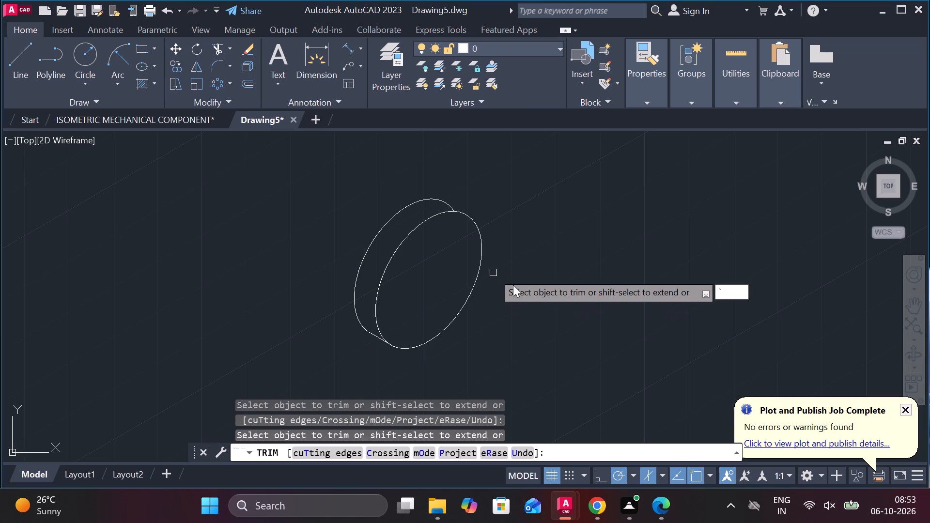
{"action": "key", "text": "Escape"}
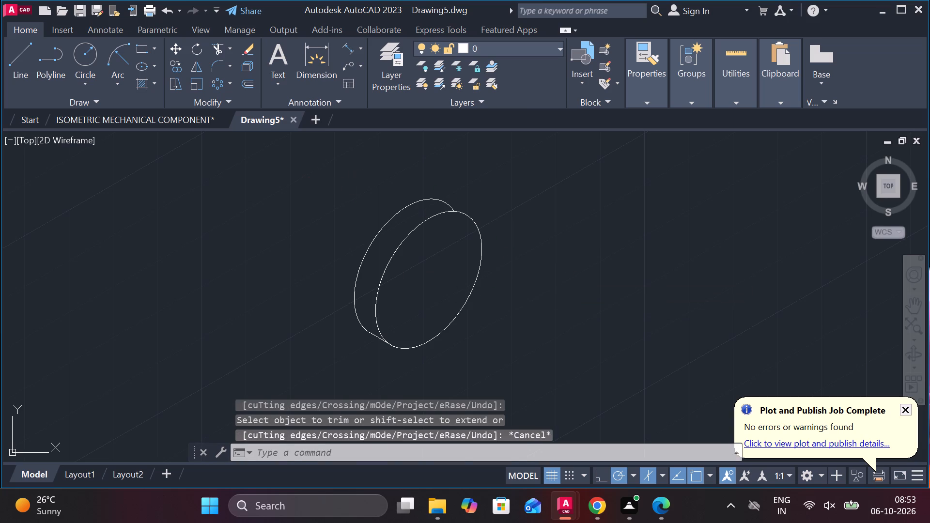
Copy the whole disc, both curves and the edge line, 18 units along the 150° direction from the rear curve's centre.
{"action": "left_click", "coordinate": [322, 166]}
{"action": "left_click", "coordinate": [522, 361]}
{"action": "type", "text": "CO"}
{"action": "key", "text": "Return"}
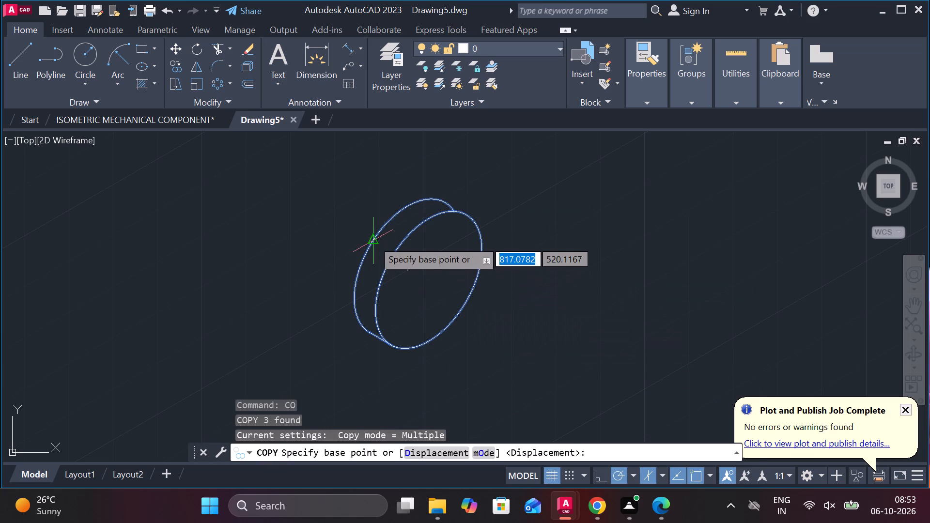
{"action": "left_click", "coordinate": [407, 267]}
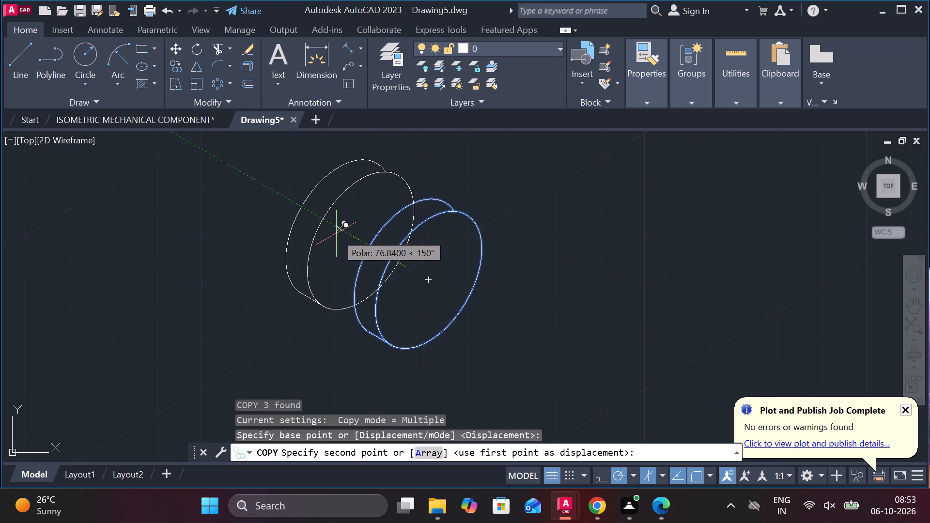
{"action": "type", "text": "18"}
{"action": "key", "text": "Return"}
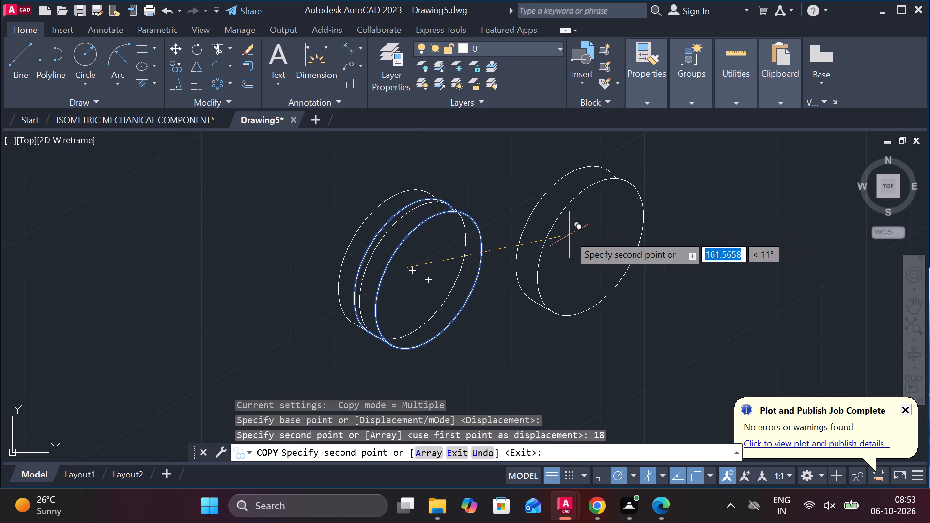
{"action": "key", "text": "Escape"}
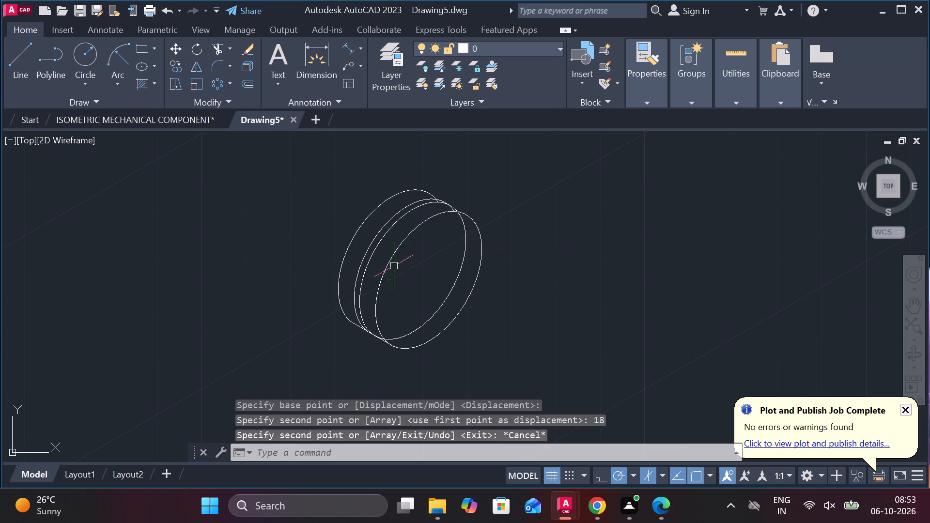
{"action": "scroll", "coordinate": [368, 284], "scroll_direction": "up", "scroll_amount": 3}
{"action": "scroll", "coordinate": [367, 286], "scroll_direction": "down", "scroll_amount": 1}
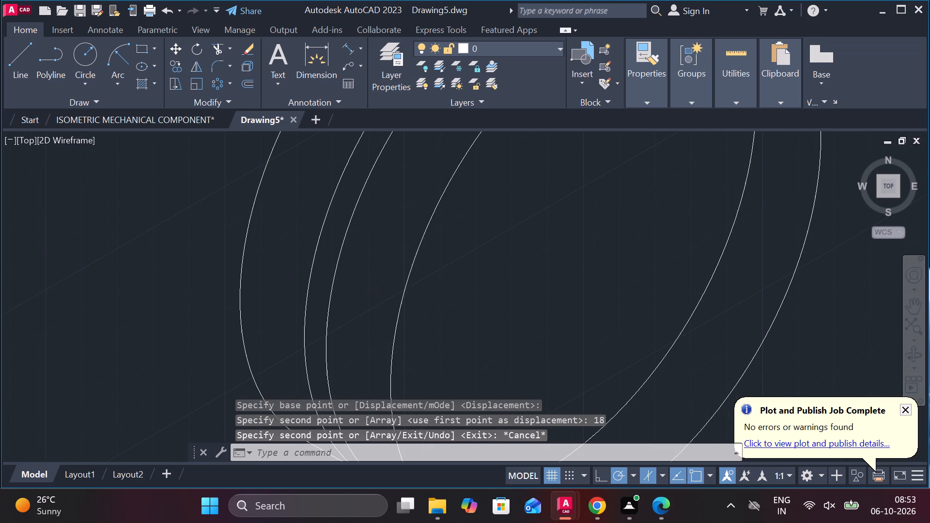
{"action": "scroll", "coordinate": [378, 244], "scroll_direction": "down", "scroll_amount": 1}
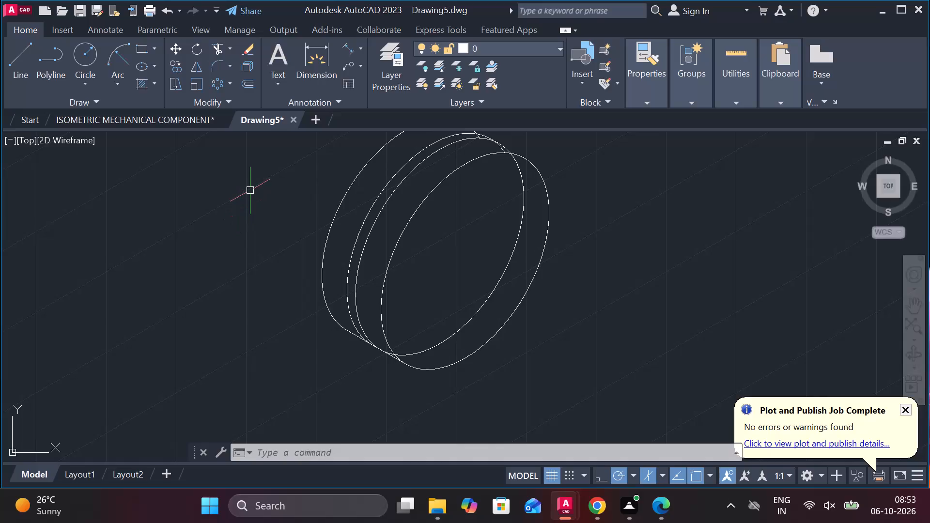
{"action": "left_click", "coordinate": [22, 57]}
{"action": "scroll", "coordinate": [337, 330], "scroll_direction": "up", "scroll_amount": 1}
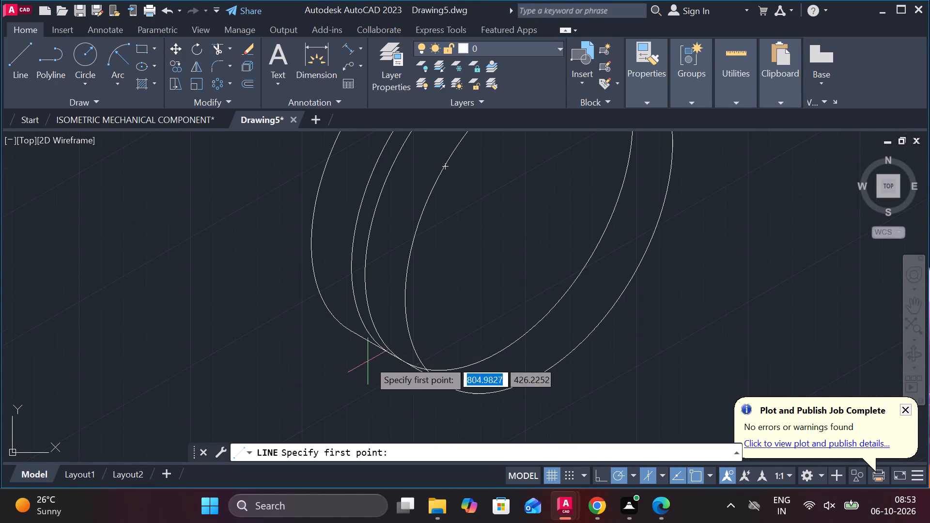
Check the spacing between the two closely spaced middle curves with an aligned dimension.
{"action": "left_click", "coordinate": [348, 45]}
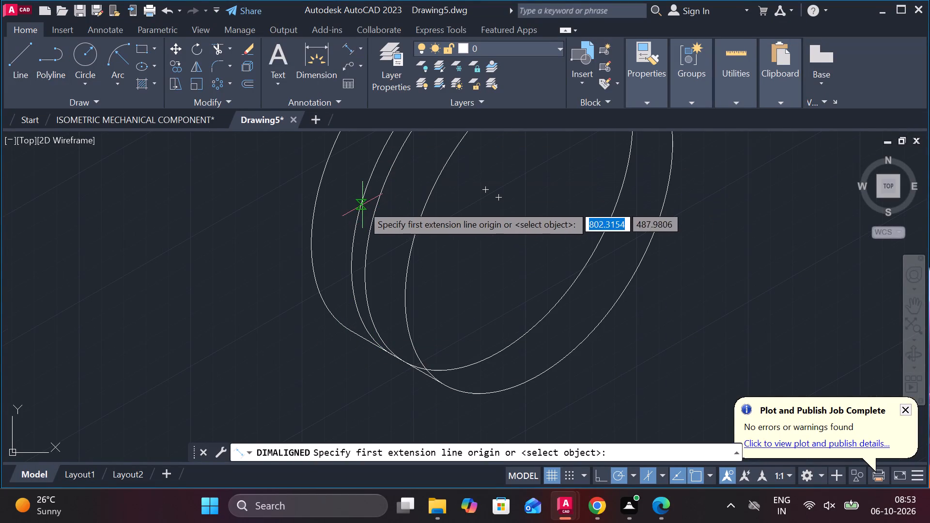
{"action": "left_click", "coordinate": [362, 205]}
{"action": "left_click", "coordinate": [375, 212]}
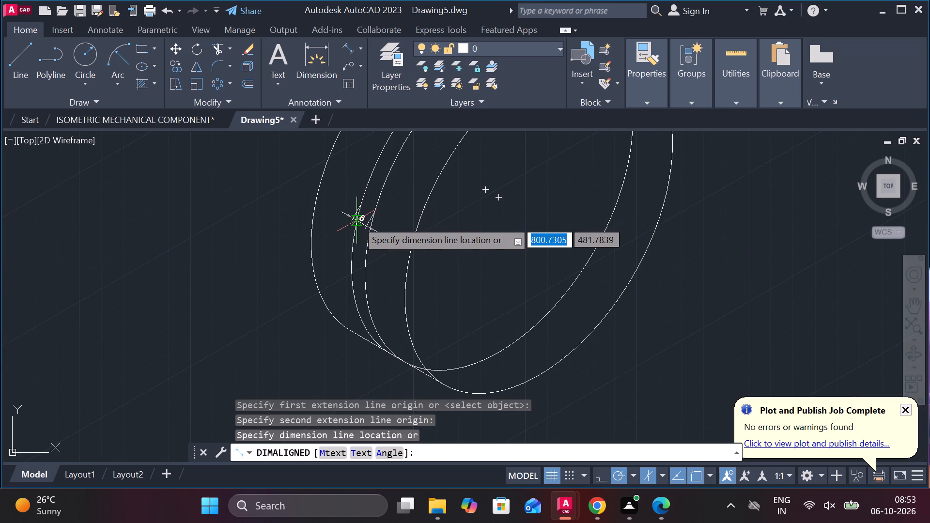
{"action": "key", "text": "Escape"}
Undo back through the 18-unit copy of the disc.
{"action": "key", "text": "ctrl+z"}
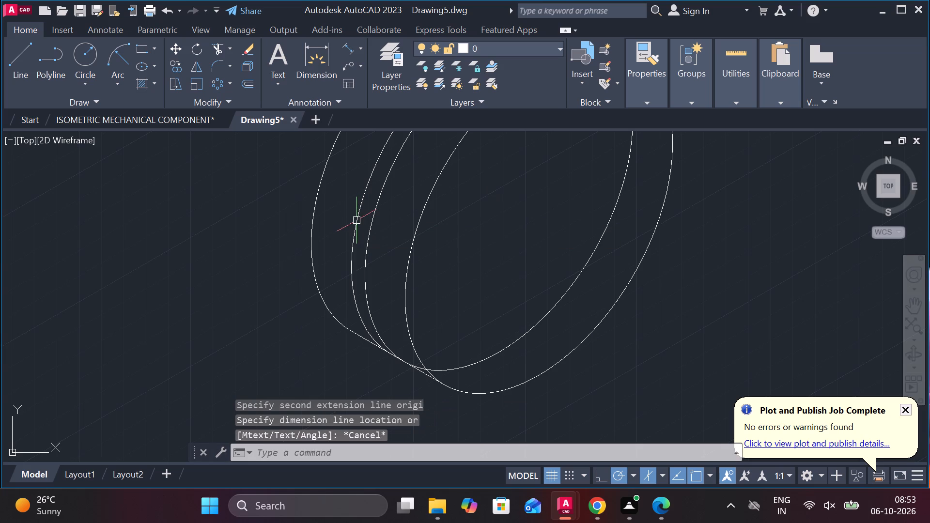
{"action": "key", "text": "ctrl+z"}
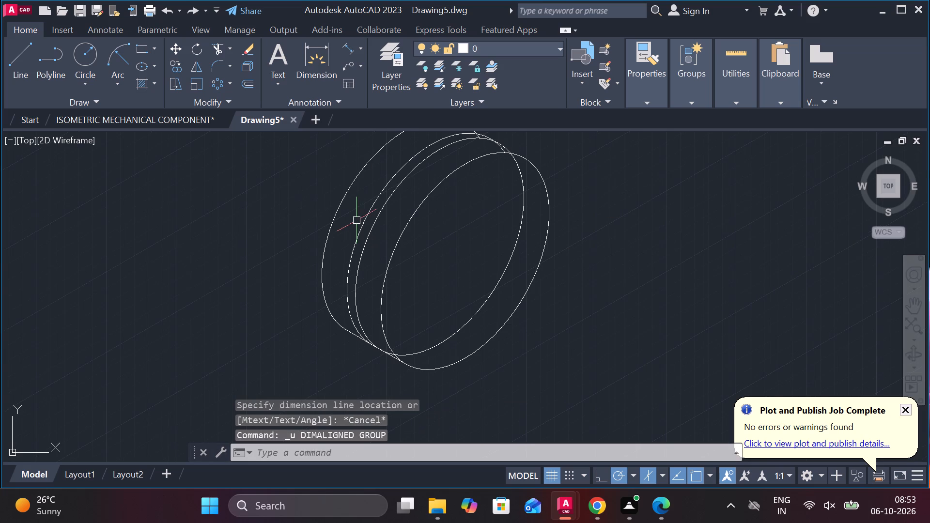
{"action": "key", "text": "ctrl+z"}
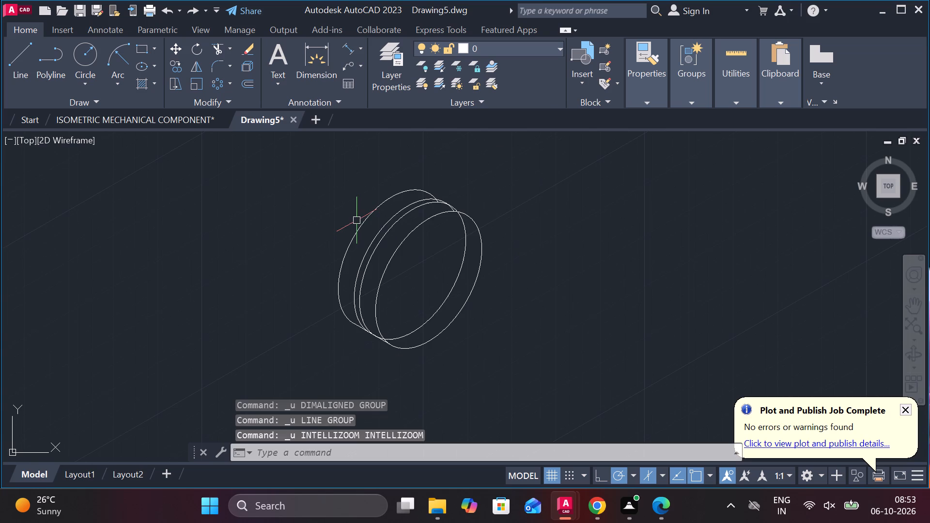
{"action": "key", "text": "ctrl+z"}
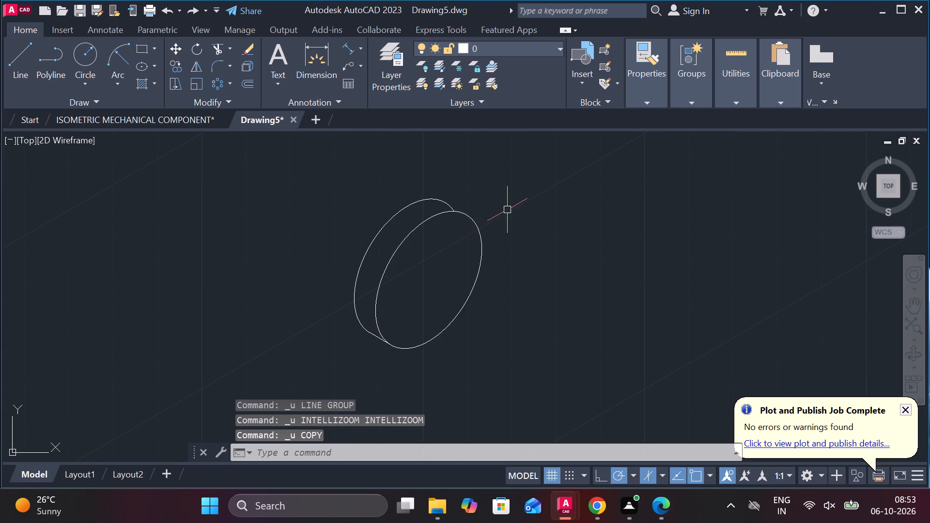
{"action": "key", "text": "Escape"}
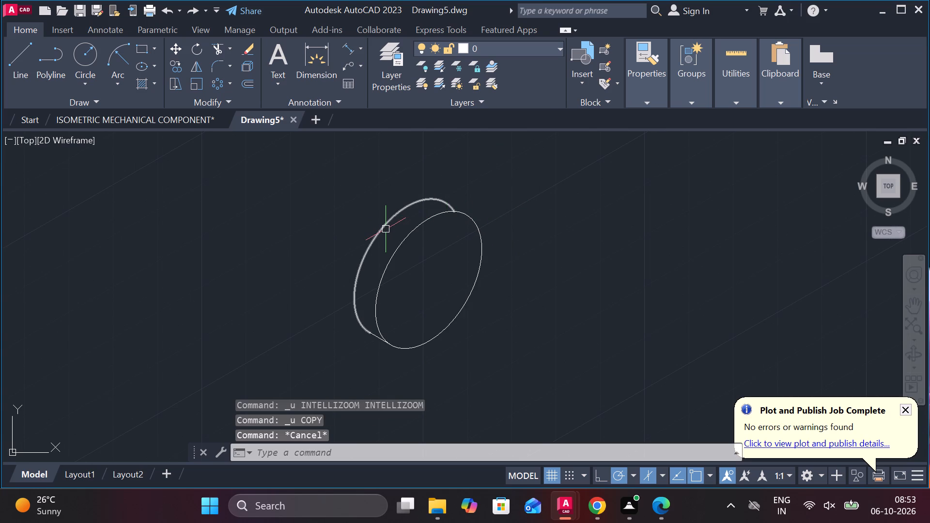
Copy only the disc's trimmed rear arc 18 units along the 150° direction from its centre.
{"action": "left_click", "coordinate": [386, 229]}
{"action": "type", "text": "CO"}
{"action": "key", "text": "Return"}
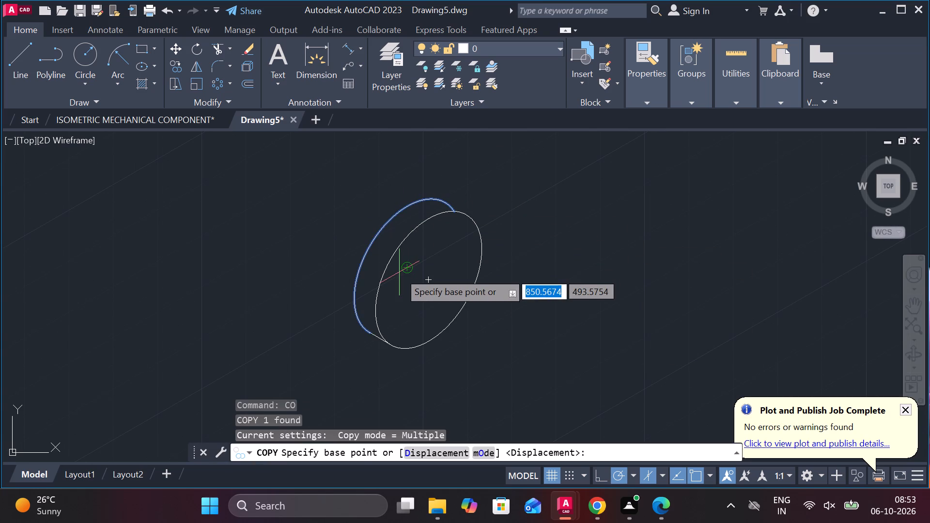
{"action": "left_click", "coordinate": [407, 270]}
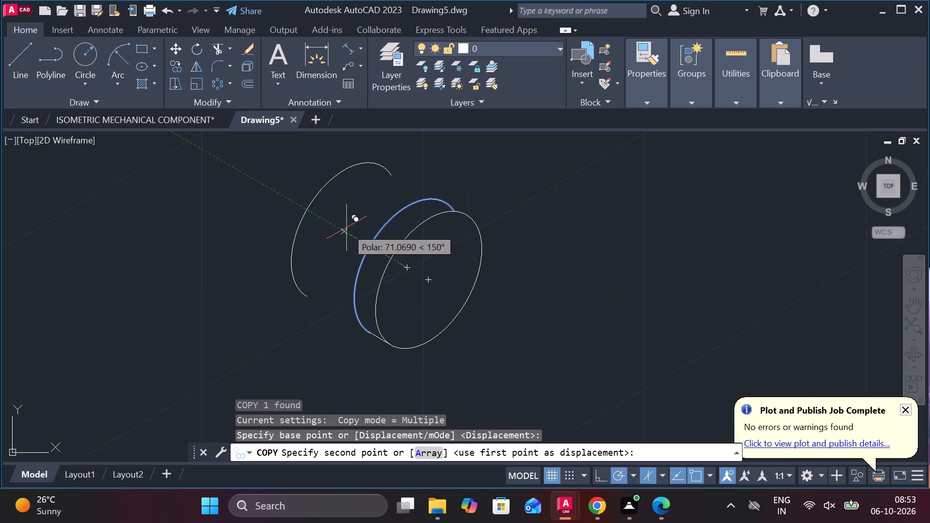
{"action": "type", "text": "18"}
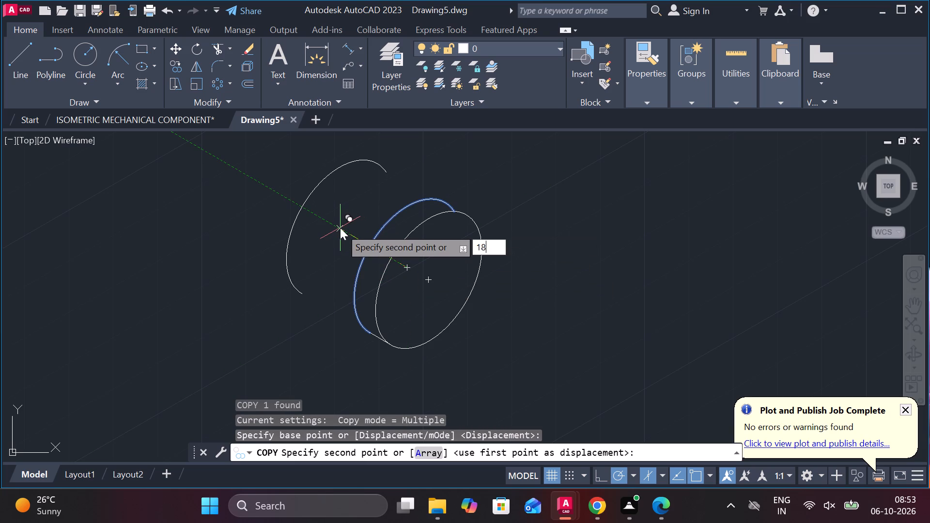
{"action": "key", "text": "Return"}
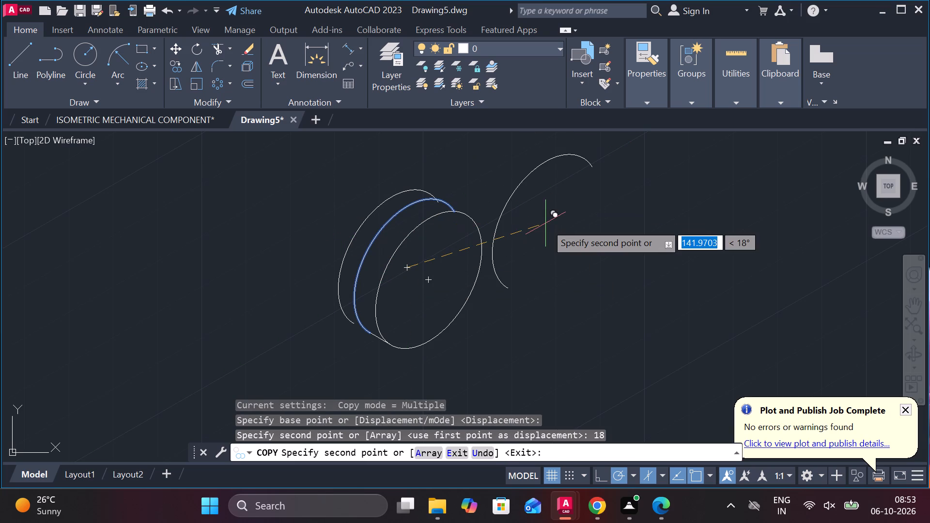
{"action": "key", "text": "Escape"}
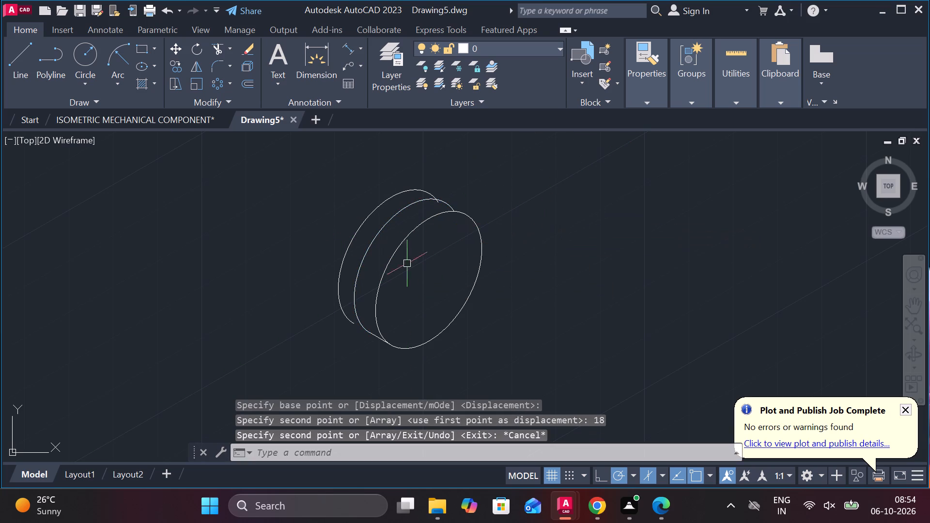
Copy the rearmost arc 24 units along the 150° direction from its centre.
{"action": "left_click", "coordinate": [348, 251]}
{"action": "type", "text": "CO"}
{"action": "key", "text": "Return"}
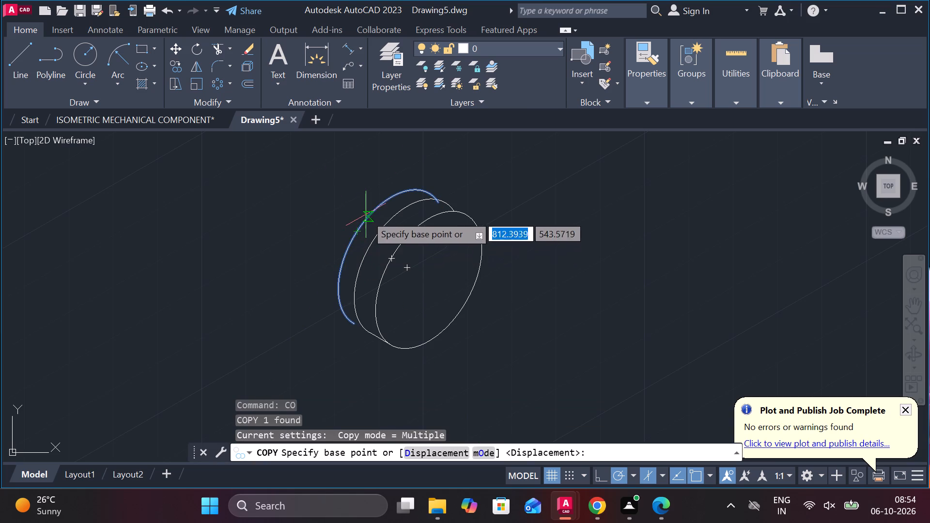
{"action": "left_click", "coordinate": [389, 261]}
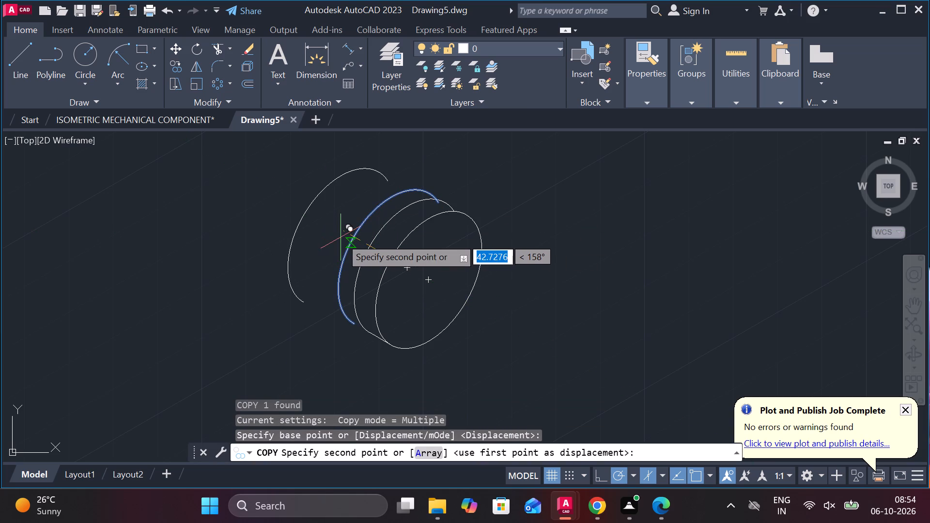
{"action": "scroll", "coordinate": [338, 228], "scroll_direction": "up", "scroll_amount": 2}
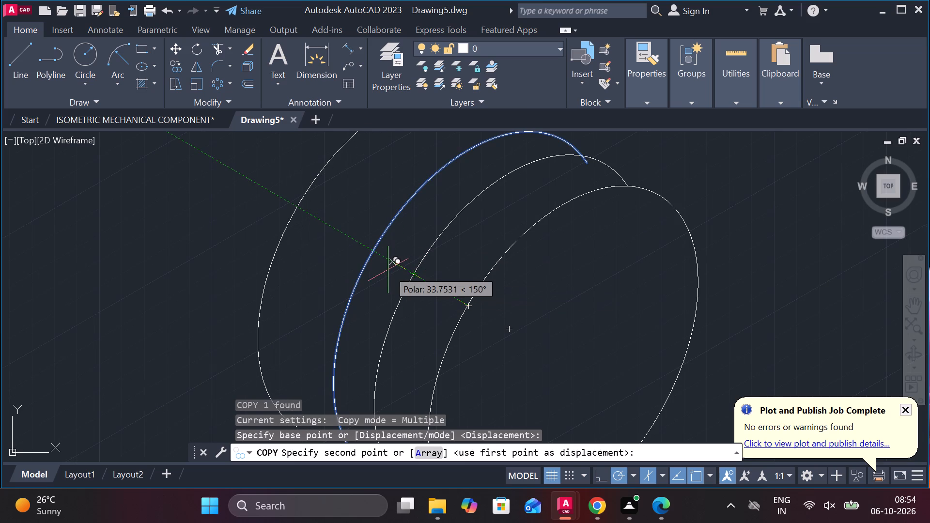
{"action": "type", "text": "24"}
{"action": "key", "text": "Return"}
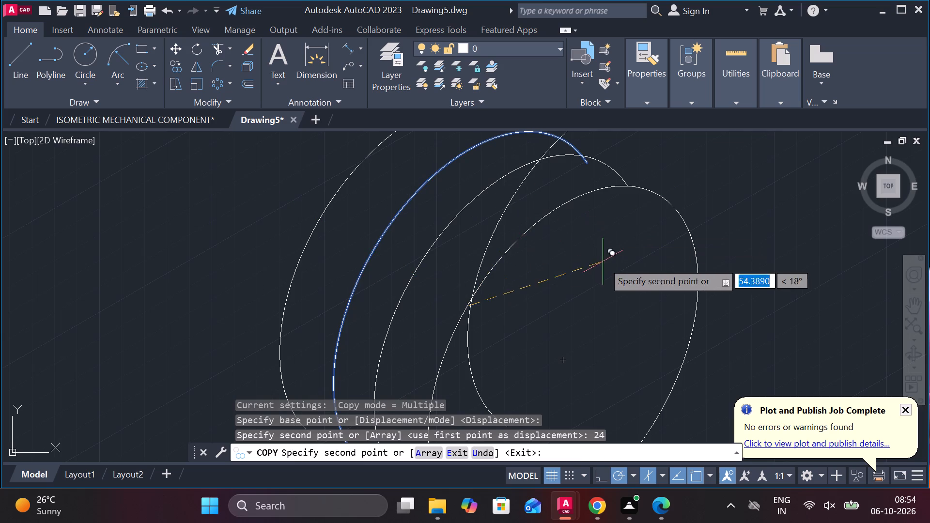
Extend the lower ends of the two rearmost arcs to meet the third curve in front of them.
{"action": "key", "text": "Escape"}
{"action": "scroll", "coordinate": [603, 261], "scroll_direction": "down", "scroll_amount": 1}
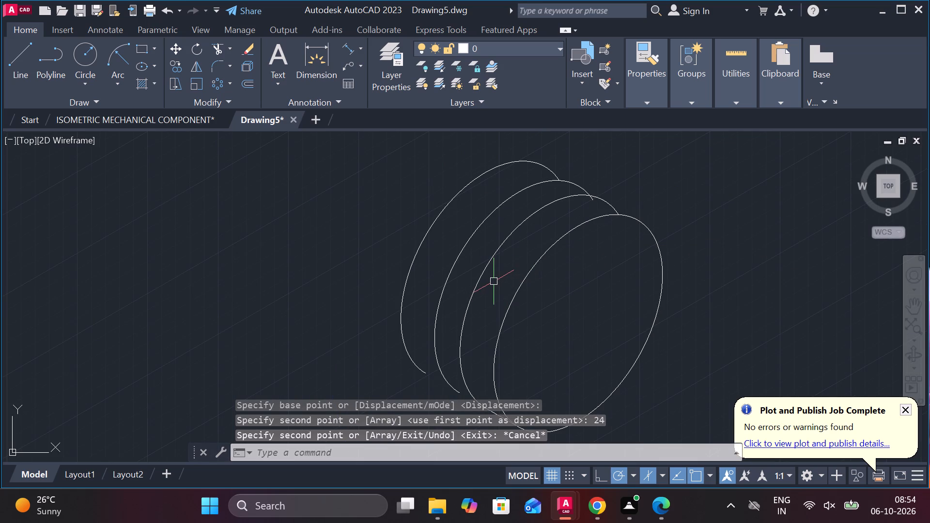
{"action": "scroll", "coordinate": [502, 255], "scroll_direction": "down", "scroll_amount": 1}
{"action": "scroll", "coordinate": [534, 280], "scroll_direction": "up", "scroll_amount": 1}
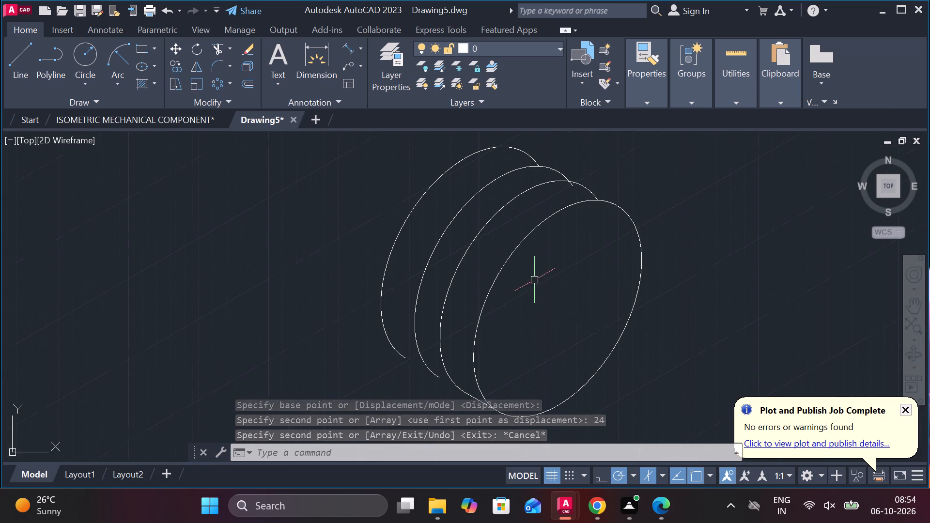
{"action": "type", "text": "EX"}
{"action": "key", "text": "space"}
{"action": "left_click", "coordinate": [390, 344]}
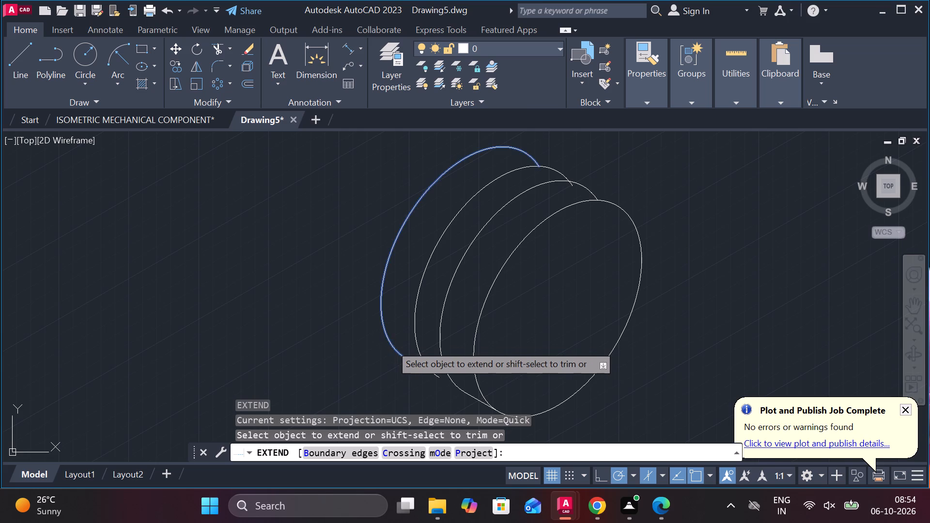
{"action": "left_click", "coordinate": [398, 352]}
{"action": "left_click", "coordinate": [415, 324]}
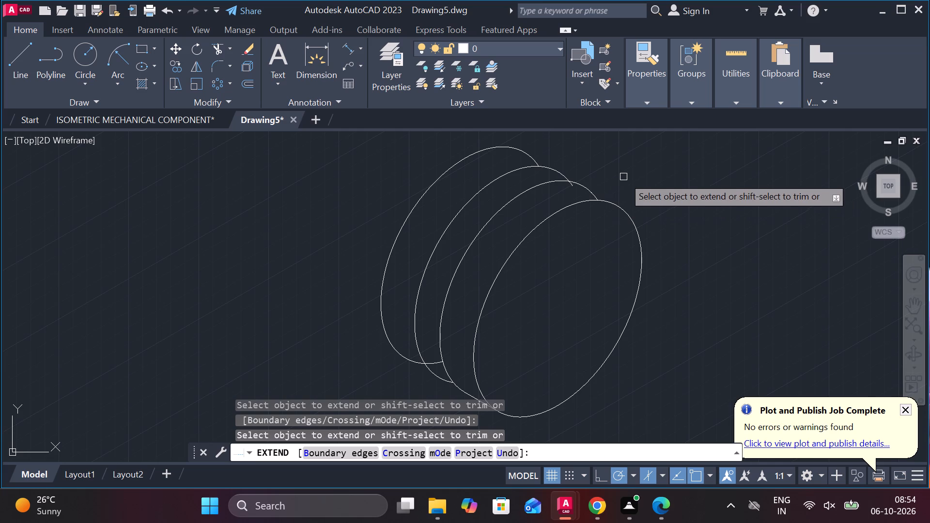
{"action": "key", "text": "Escape"}
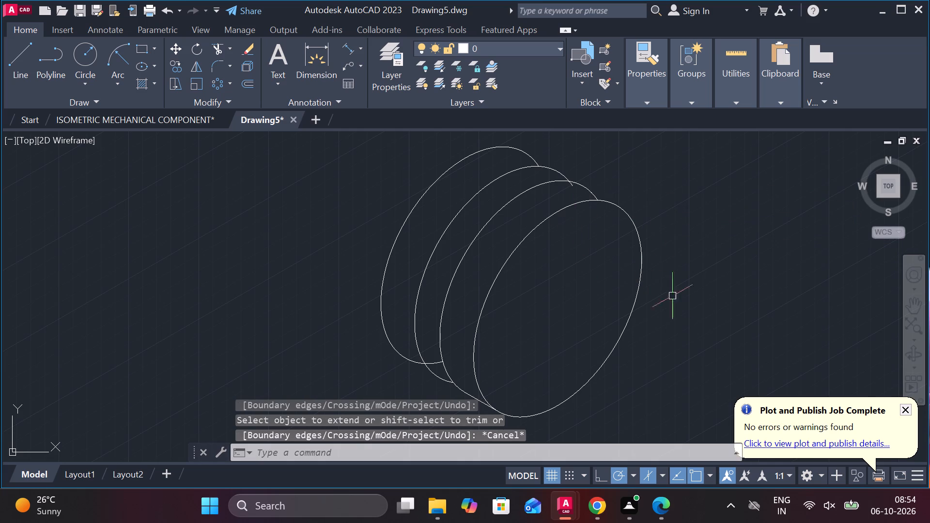
Draw the lower edge line joining the second arc to the rearmost arc.
{"action": "key", "text": "l"}
{"action": "key", "text": "Return"}
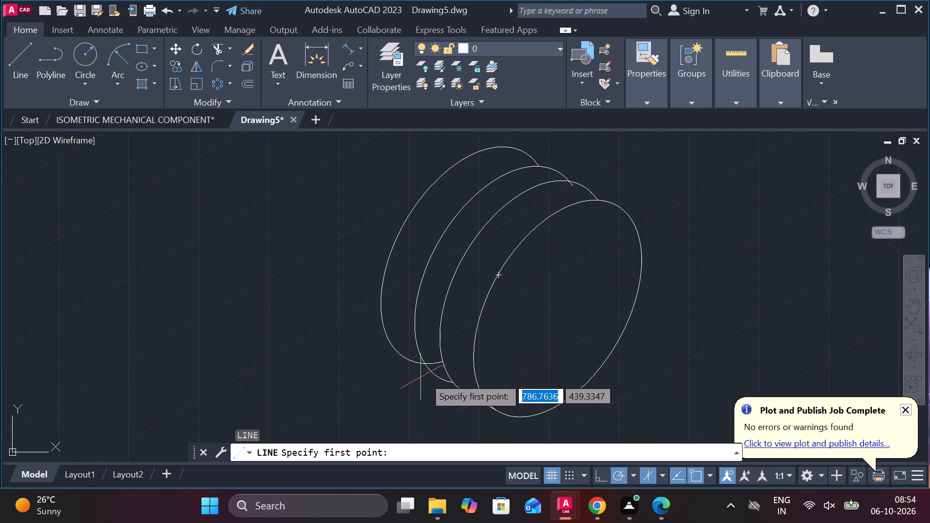
{"action": "left_click", "coordinate": [436, 374]}
{"action": "left_click", "coordinate": [402, 352]}
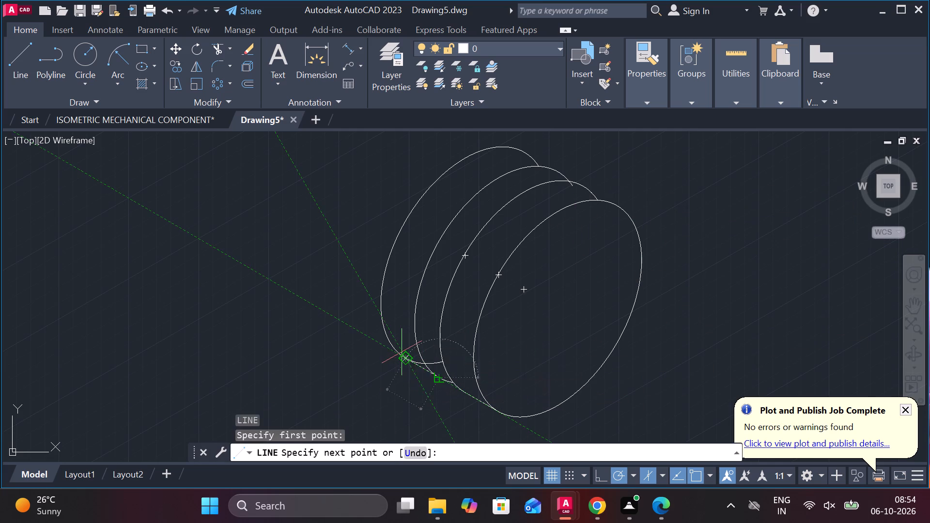
{"action": "key", "text": "Escape"}
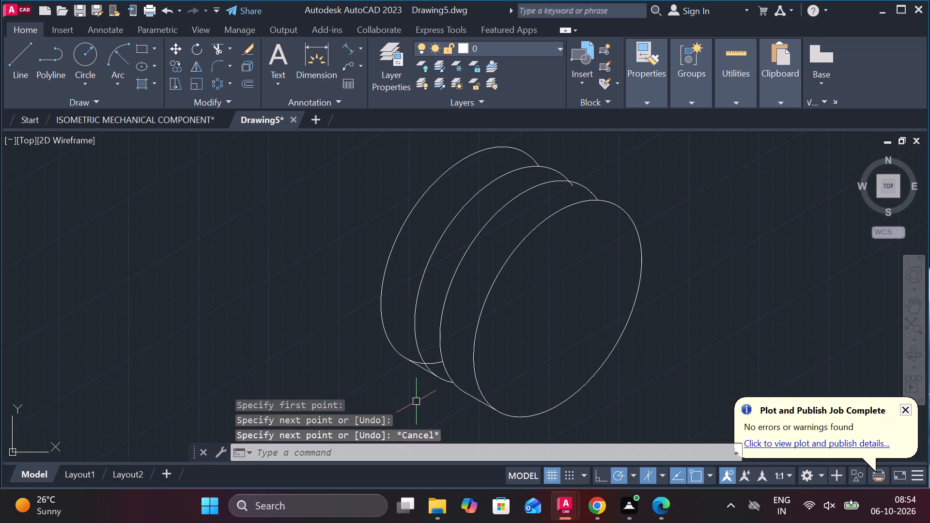
Trim the rearmost arc's lower end back to the new lower edge line.
{"action": "scroll", "coordinate": [416, 403], "scroll_direction": "up", "scroll_amount": 1}
{"action": "type", "text": "TR"}
{"action": "key", "text": "space"}
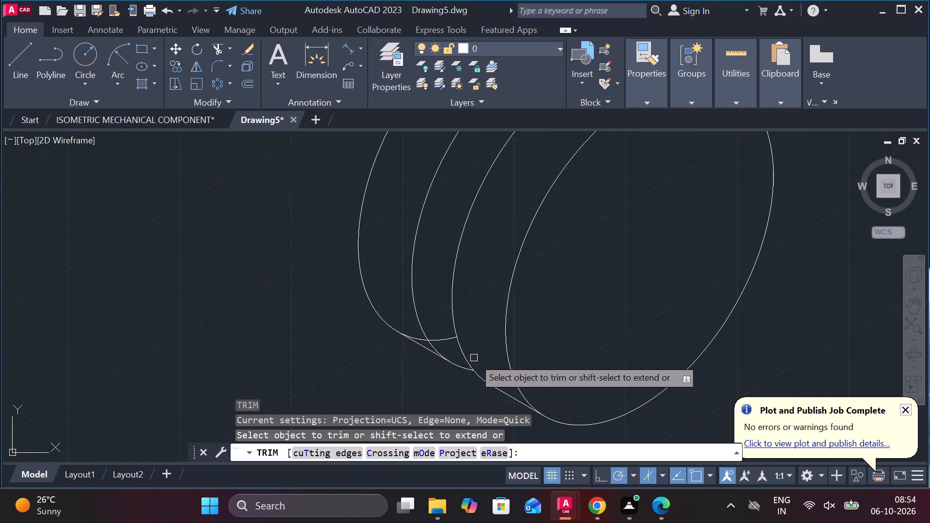
{"action": "left_click", "coordinate": [451, 365]}
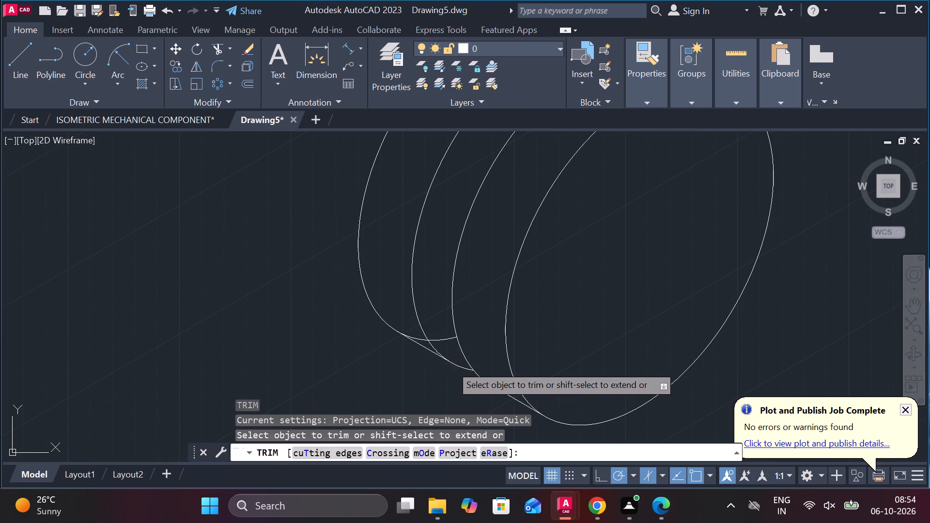
{"action": "left_click", "coordinate": [440, 338]}
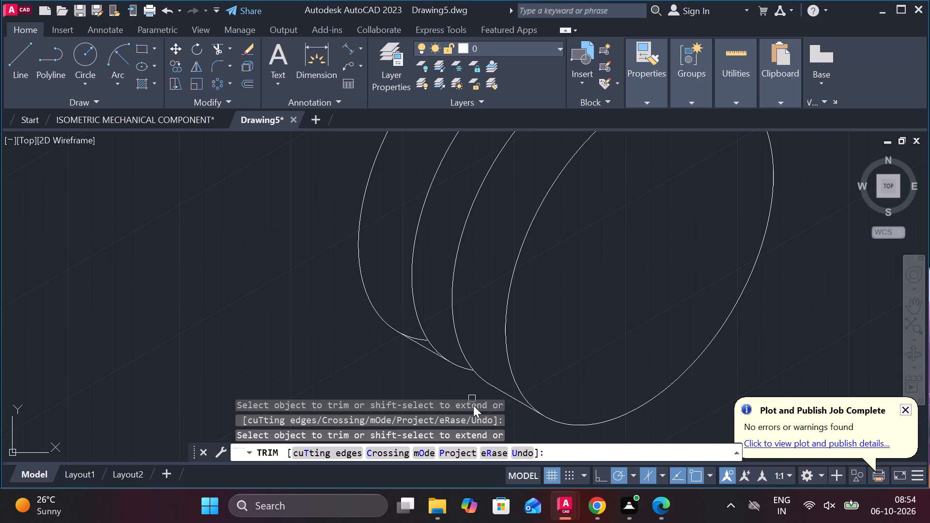
{"action": "scroll", "coordinate": [396, 362], "scroll_direction": "up", "scroll_amount": 1}
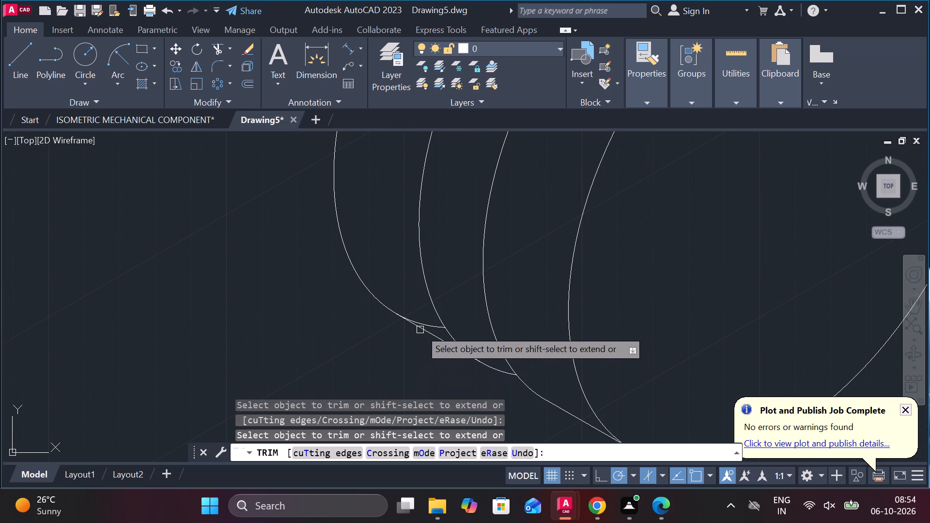
{"action": "left_click", "coordinate": [433, 328]}
{"action": "scroll", "coordinate": [366, 342], "scroll_direction": "down", "scroll_amount": 2}
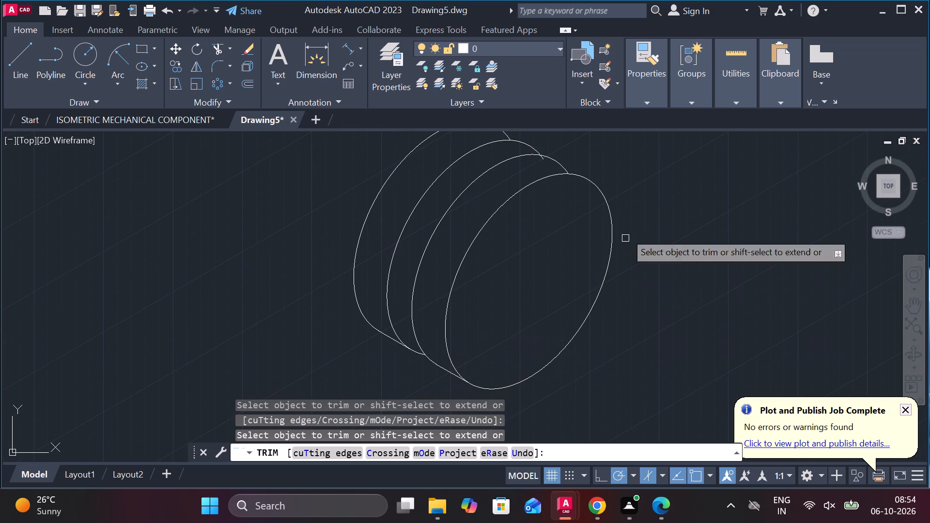
{"action": "middle_click_drag", "start_coordinate": [634, 259], "coordinate": [622, 302]}
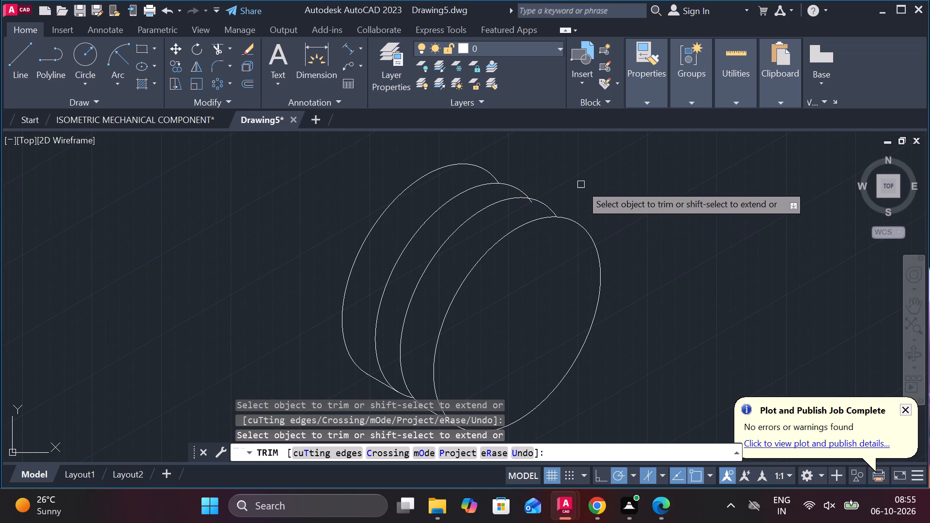
{"action": "key", "text": "Escape"}
Draw the upper edge line from the rearmost arc to the second arc along the 330° direction.
{"action": "key", "text": "l"}
{"action": "key", "text": "Return"}
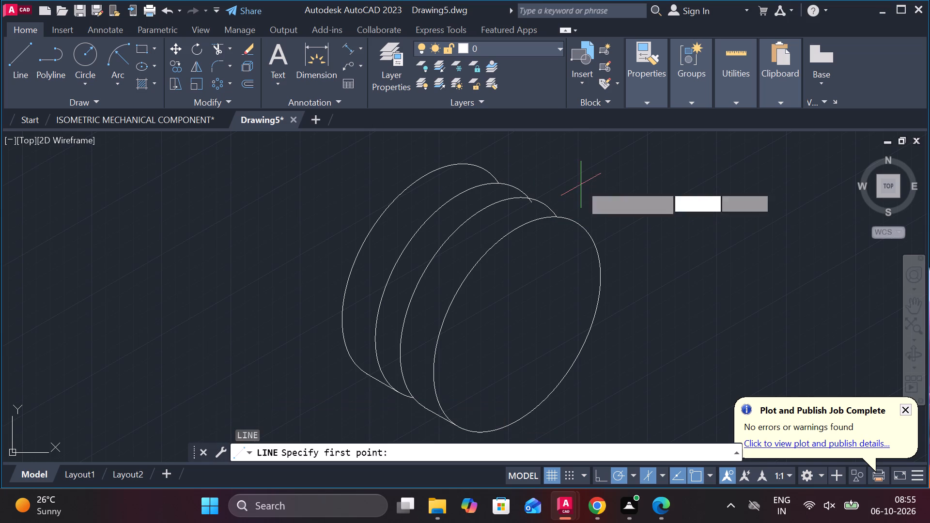
{"action": "left_click", "coordinate": [484, 168]}
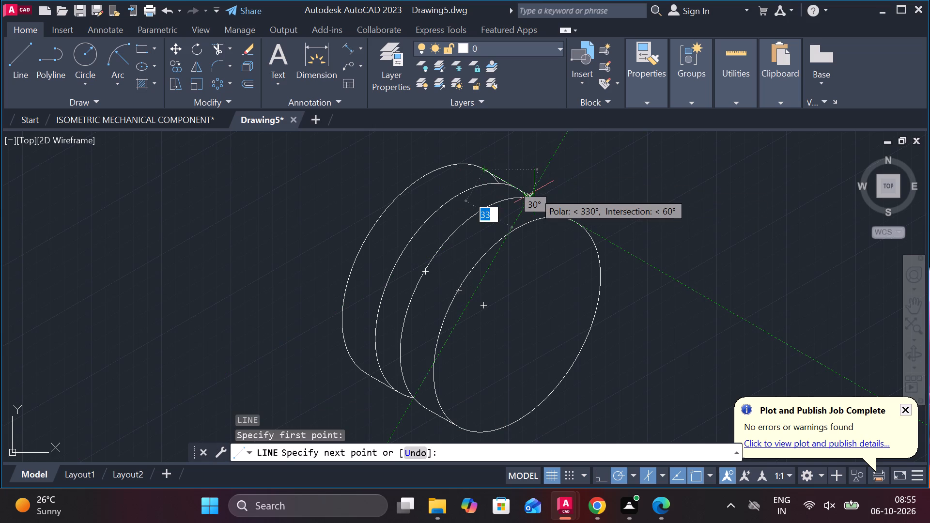
{"action": "scroll", "coordinate": [534, 192], "scroll_direction": "up", "scroll_amount": 2}
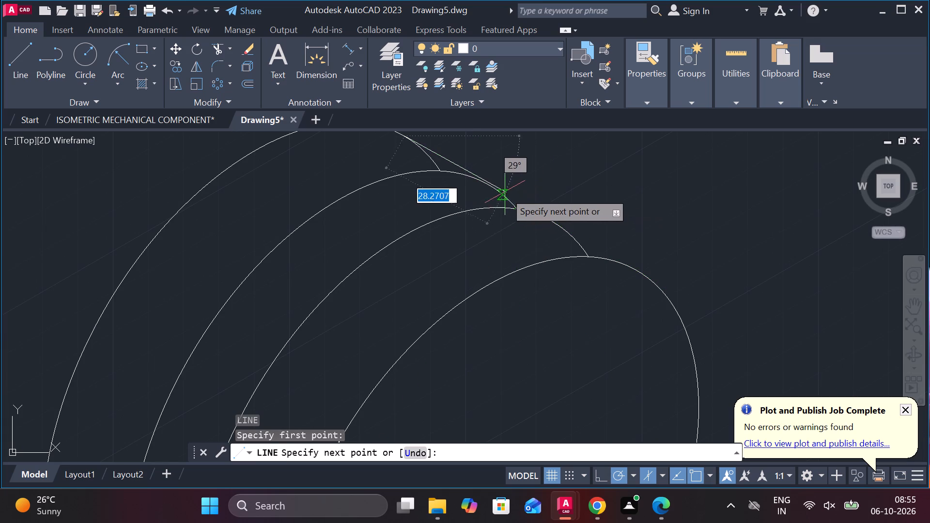
{"action": "left_click", "coordinate": [493, 186]}
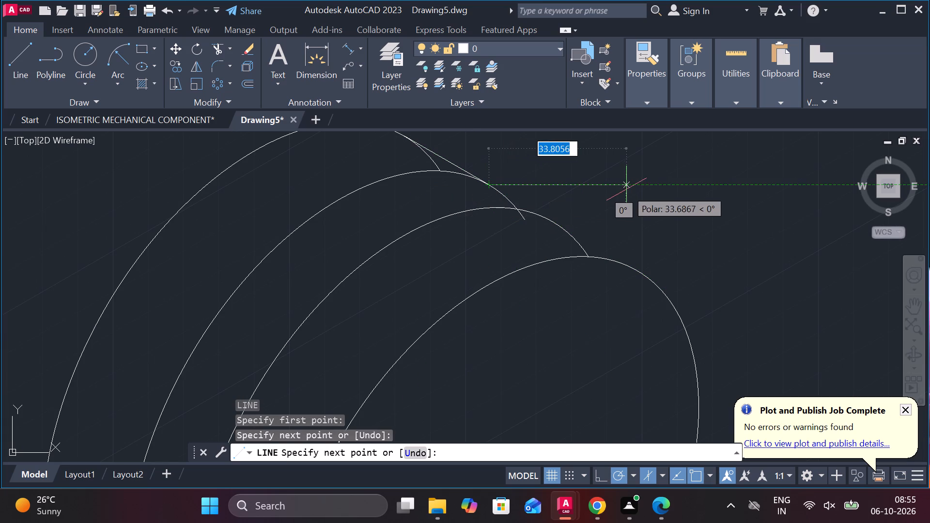
{"action": "key", "text": "Escape"}
Trim the rearmost arc's upper end inside the edge line and the second arc's overhang past the third arc.
{"action": "scroll", "coordinate": [563, 187], "scroll_direction": "down", "scroll_amount": 1}
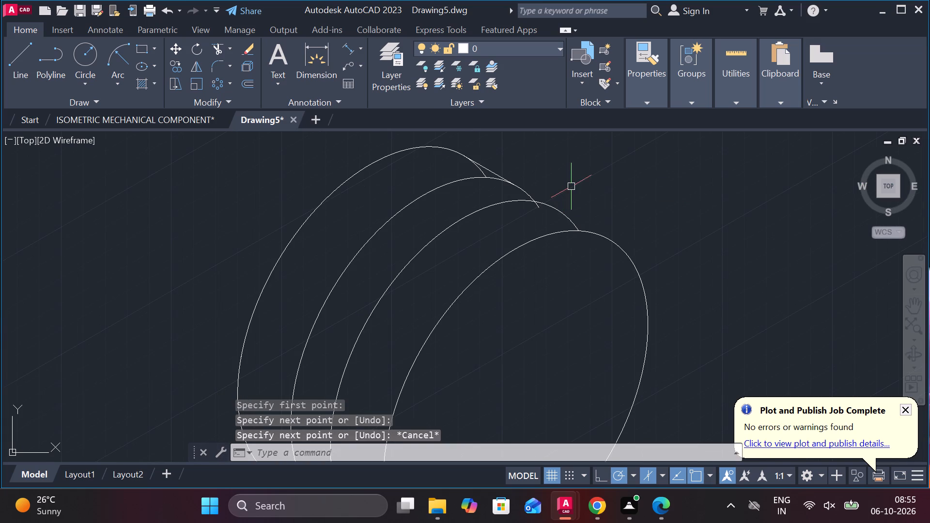
{"action": "type", "text": "TR"}
{"action": "key", "text": "space"}
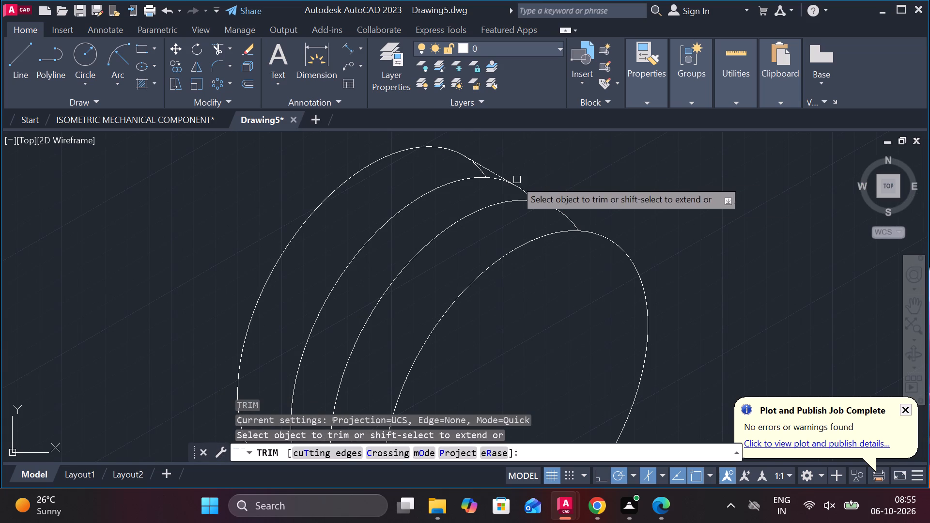
{"action": "left_click", "coordinate": [482, 177]}
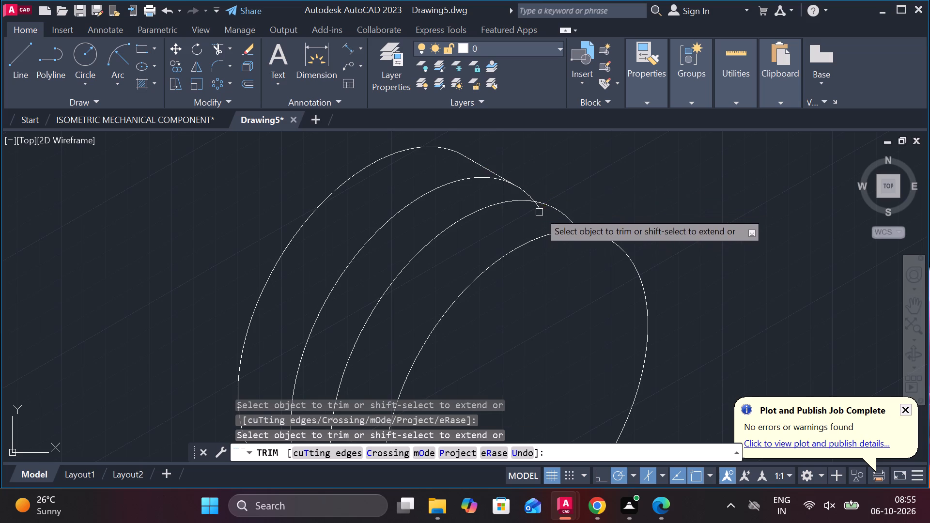
{"action": "left_click", "coordinate": [539, 210]}
{"action": "key", "text": "Escape"}
Draw the upper edge line joining the front isocircle to the third arc.
{"action": "key", "text": "l"}
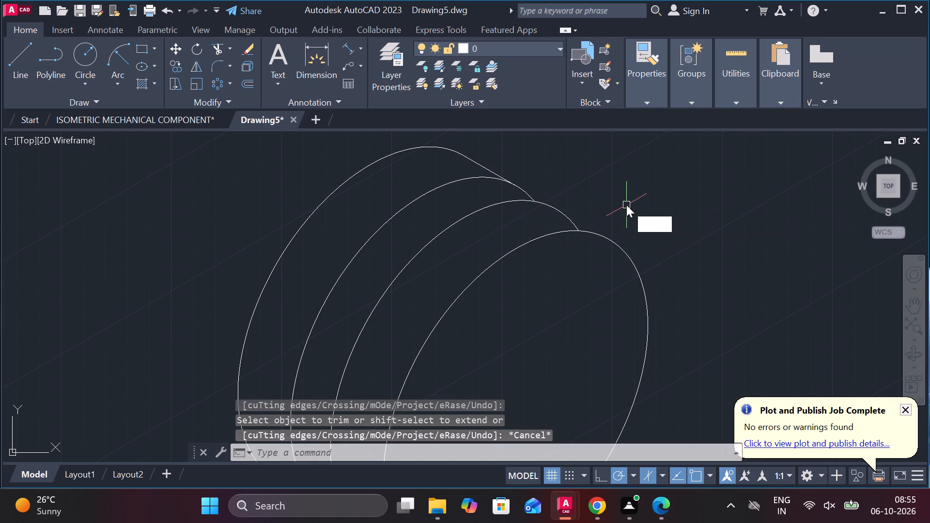
{"action": "key", "text": "Return"}
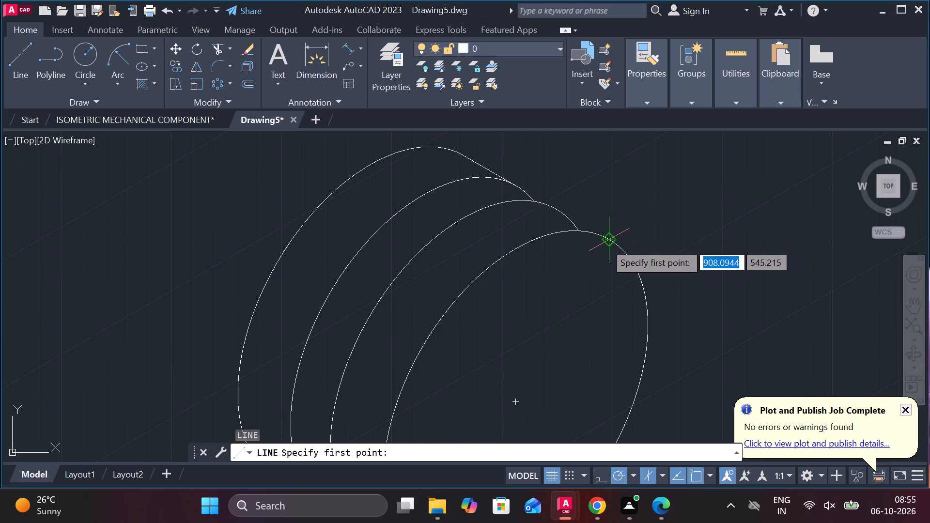
{"action": "left_click", "coordinate": [605, 243]}
{"action": "left_click", "coordinate": [561, 213]}
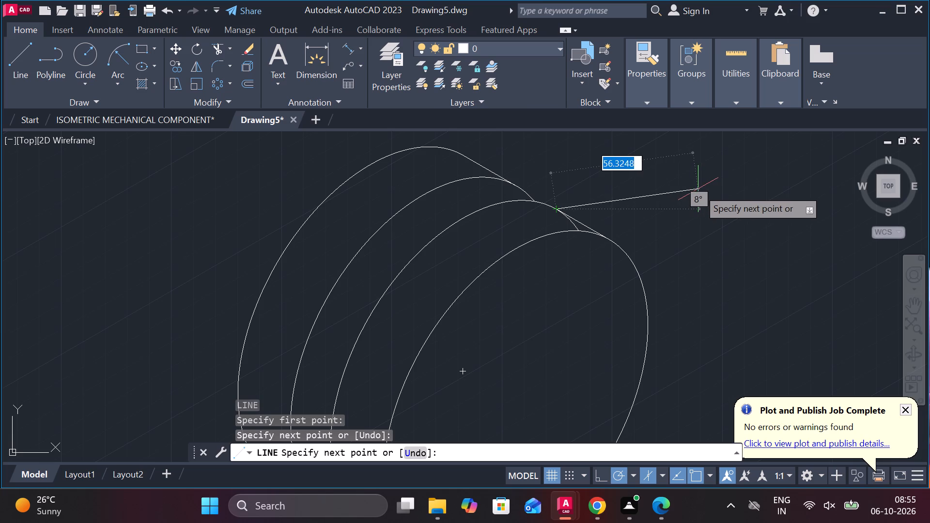
{"action": "key", "text": "Escape"}
Trim the third arc's upper end back to the new upper edge line.
{"action": "type", "text": "TR"}
{"action": "key", "text": "space"}
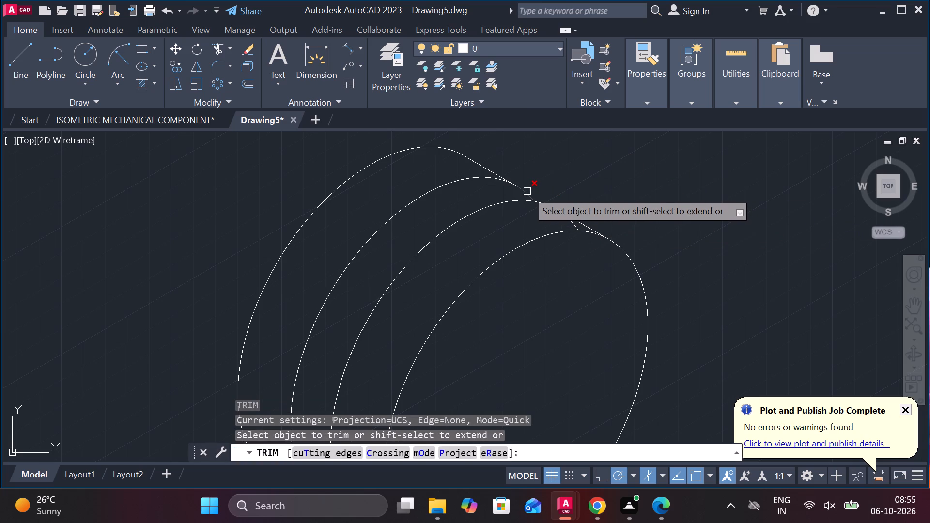
{"action": "left_click", "coordinate": [569, 226]}
{"action": "scroll", "coordinate": [589, 226], "scroll_direction": "down", "scroll_amount": 2}
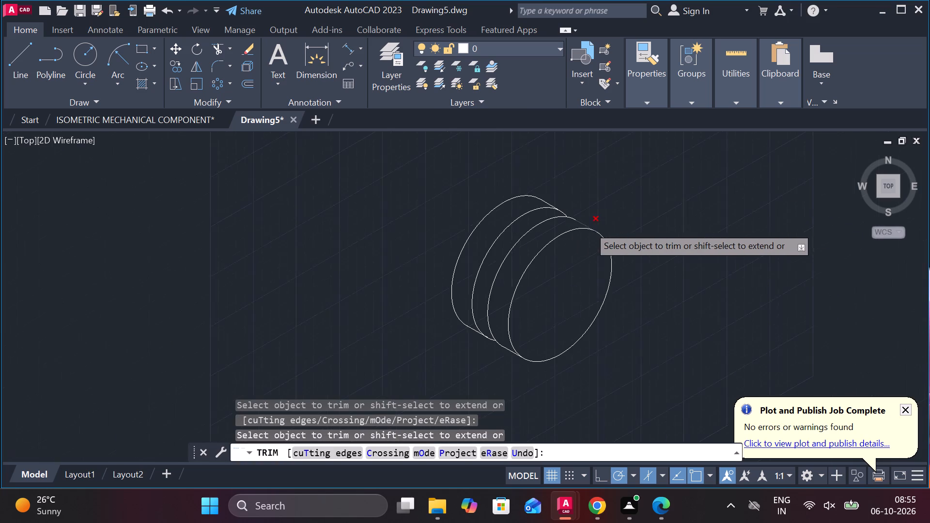
{"action": "scroll", "coordinate": [471, 374], "scroll_direction": "up", "scroll_amount": 2}
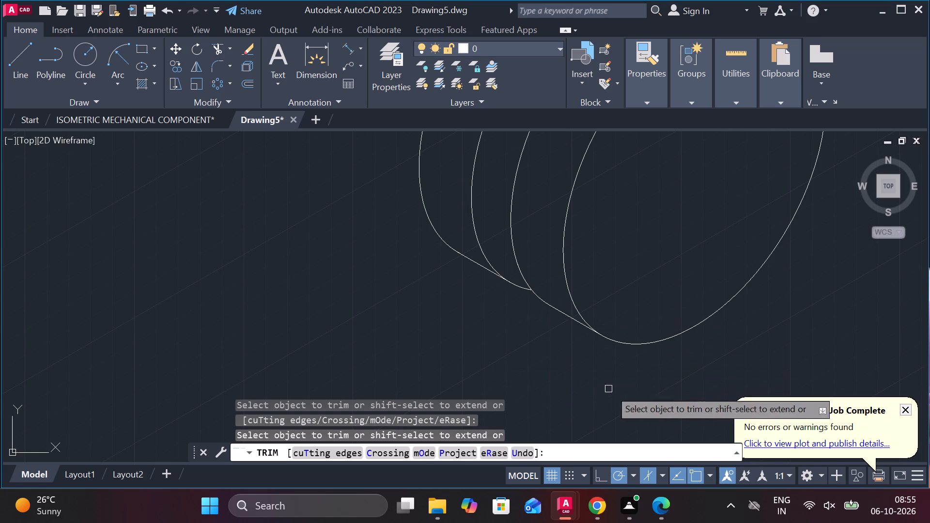
{"action": "key", "text": "Escape"}
Draw an 18-unit line at 30° in the empty space beside the stacked isocircles, continued by an 80-unit vertical line upward.
{"action": "scroll", "coordinate": [690, 302], "scroll_direction": "down", "scroll_amount": 2}
{"action": "middle_click_drag", "start_coordinate": [744, 289], "coordinate": [674, 317]}
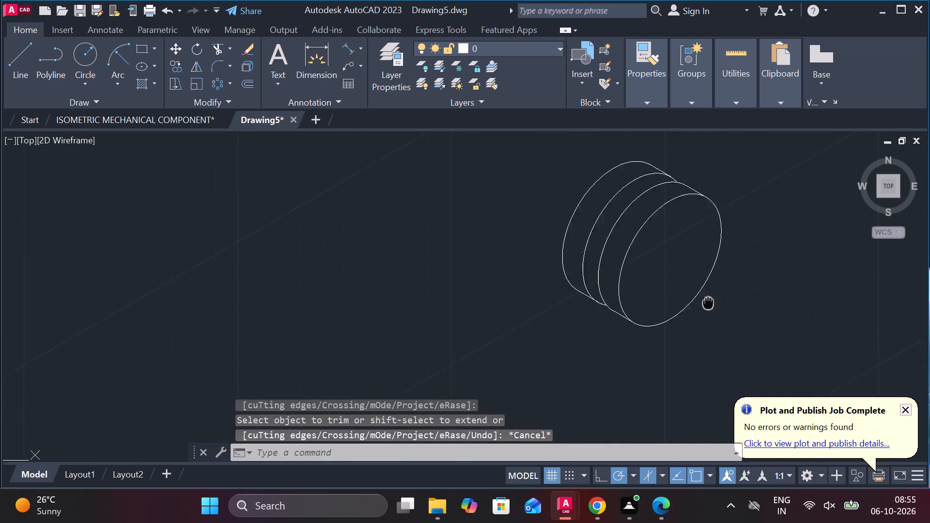
{"action": "middle_click_drag", "start_coordinate": [674, 317], "coordinate": [569, 342]}
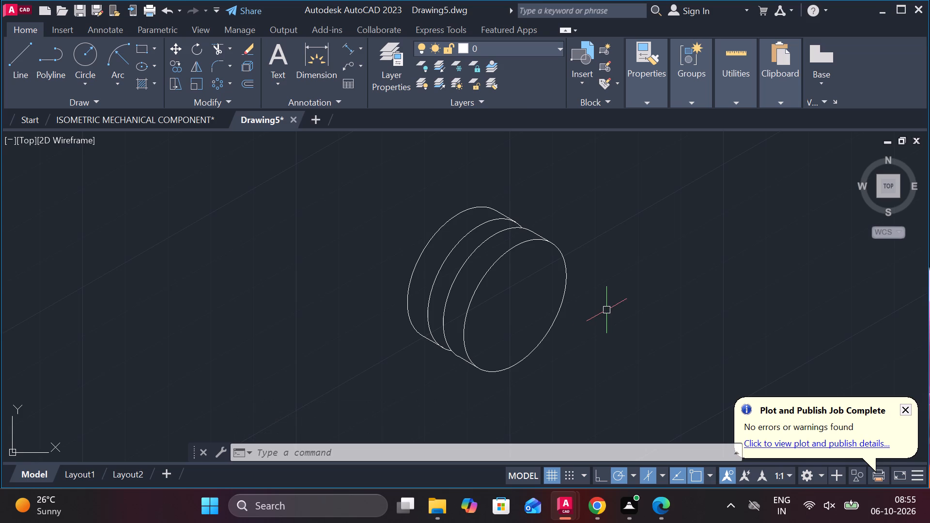
{"action": "middle_click_drag", "start_coordinate": [599, 310], "coordinate": [558, 311]}
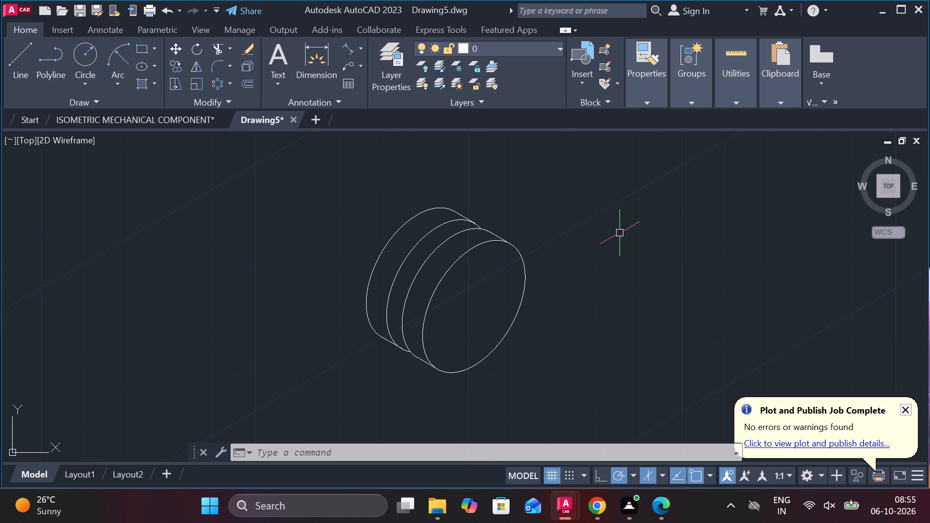
{"action": "middle_click_drag", "start_coordinate": [601, 230], "coordinate": [451, 194]}
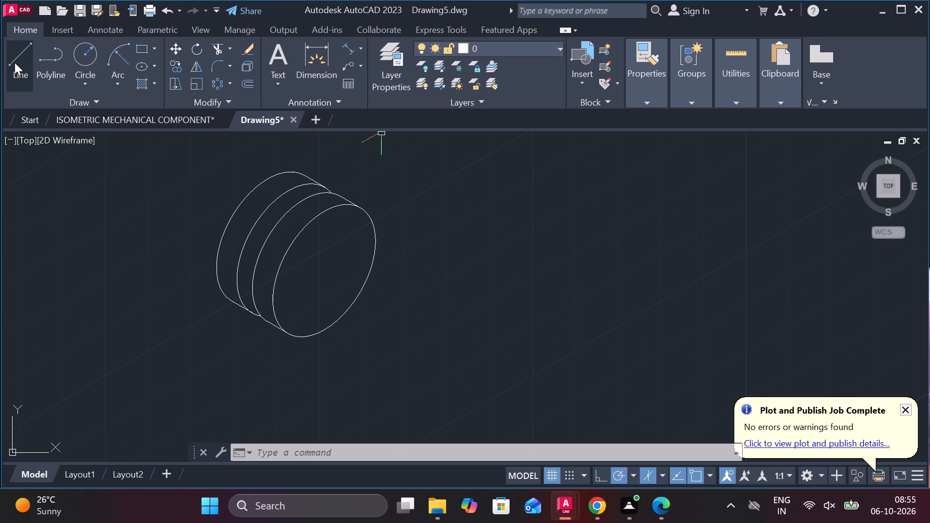
{"action": "left_click", "coordinate": [15, 62]}
{"action": "left_click", "coordinate": [600, 312]}
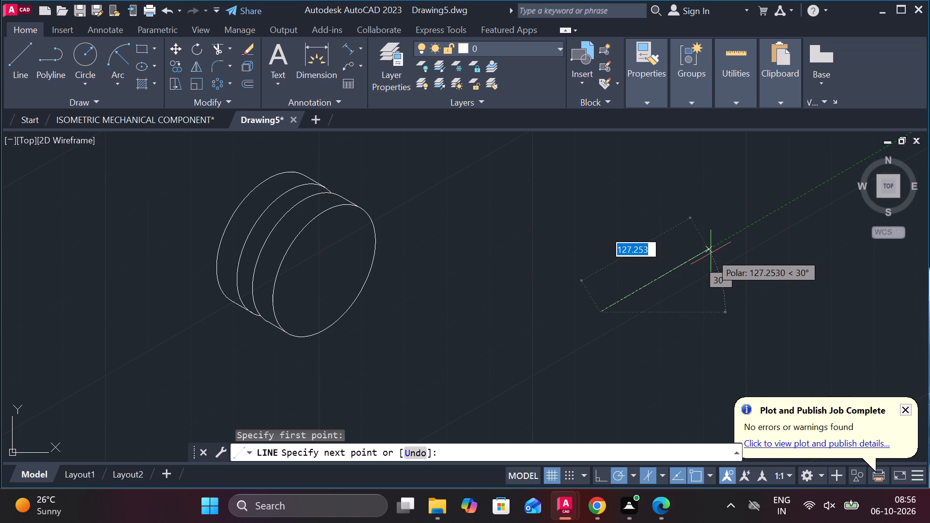
{"action": "key", "text": "1"}
{"action": "key", "text": "8"}
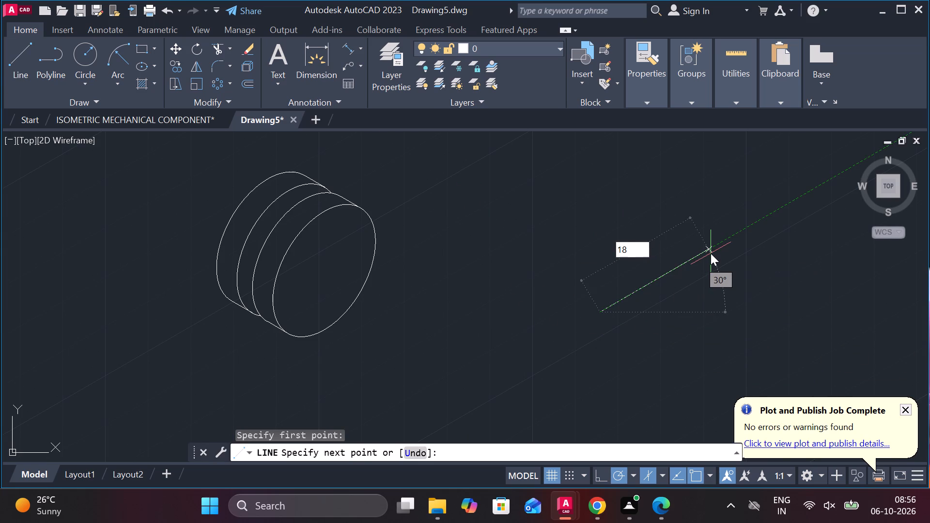
{"action": "key", "text": "space"}
{"action": "scroll", "coordinate": [632, 246], "scroll_direction": "up", "scroll_amount": 1}
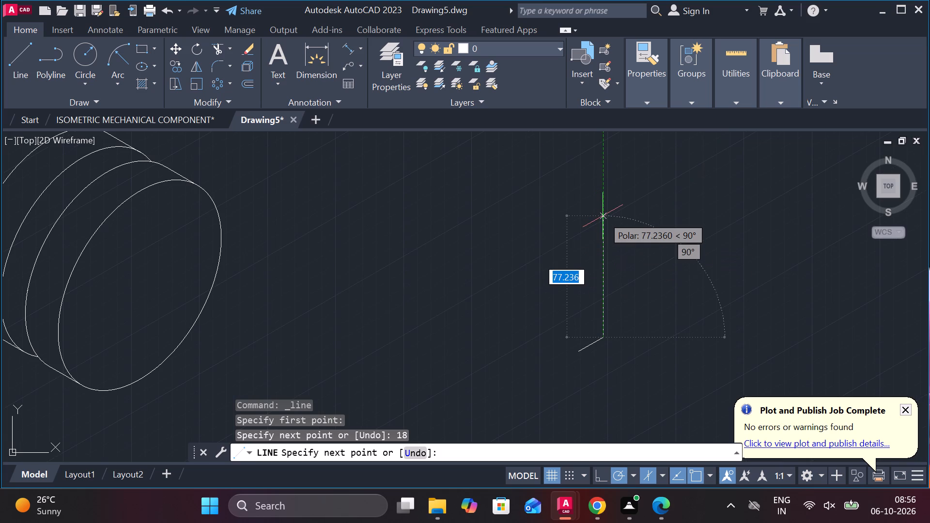
{"action": "type", "text": "80"}
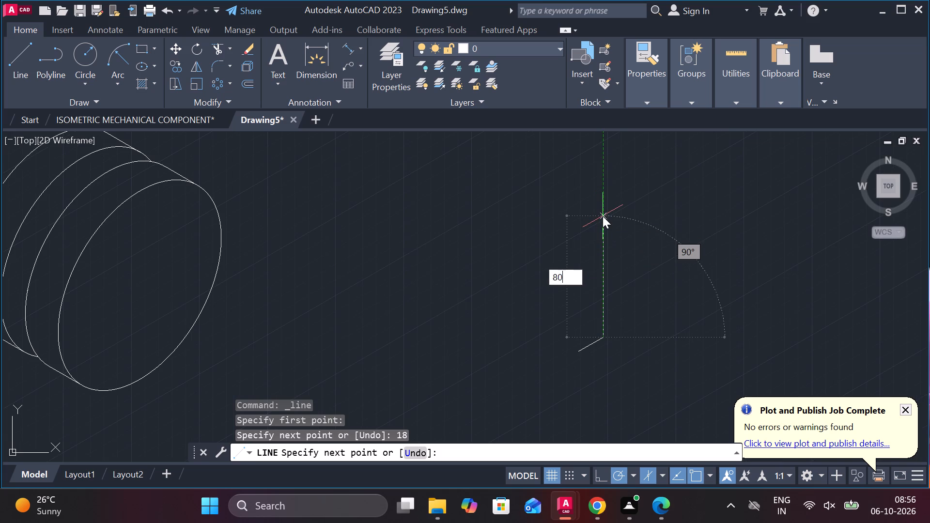
{"action": "key", "text": "Return"}
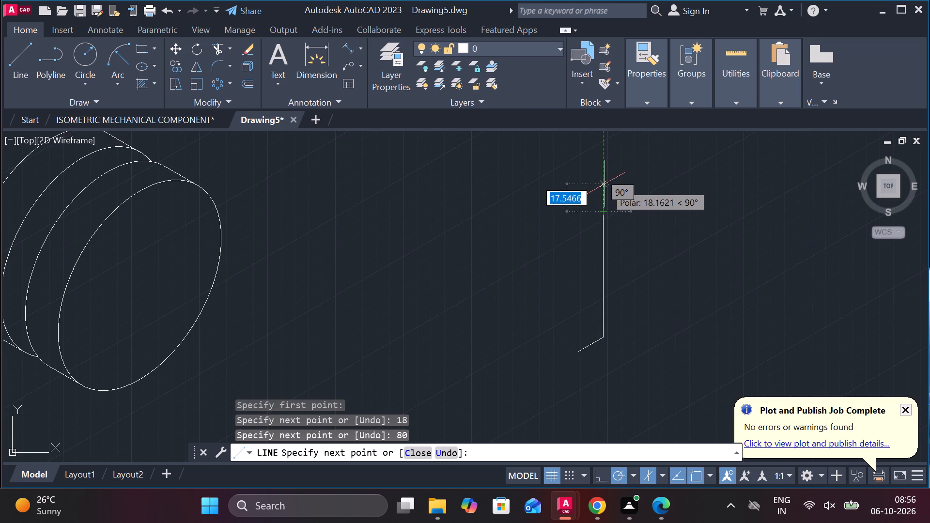
{"action": "key", "text": "Escape"}
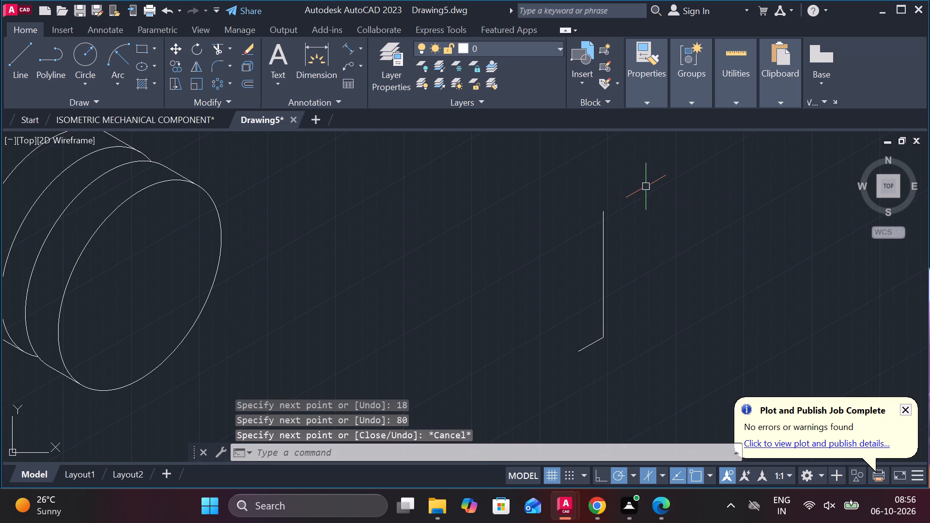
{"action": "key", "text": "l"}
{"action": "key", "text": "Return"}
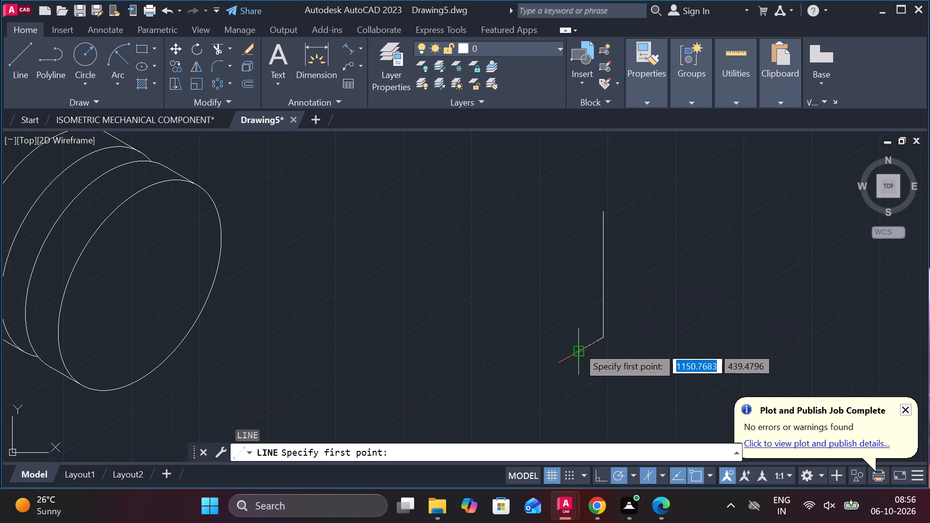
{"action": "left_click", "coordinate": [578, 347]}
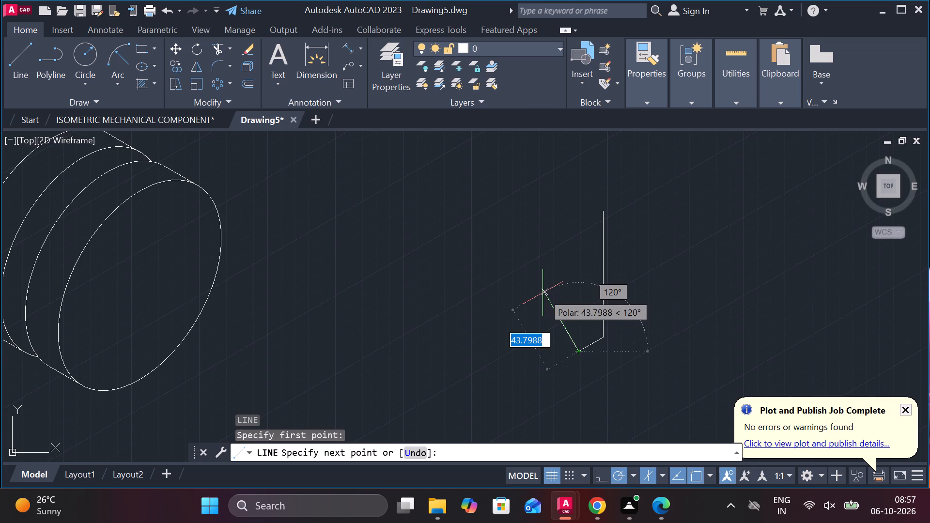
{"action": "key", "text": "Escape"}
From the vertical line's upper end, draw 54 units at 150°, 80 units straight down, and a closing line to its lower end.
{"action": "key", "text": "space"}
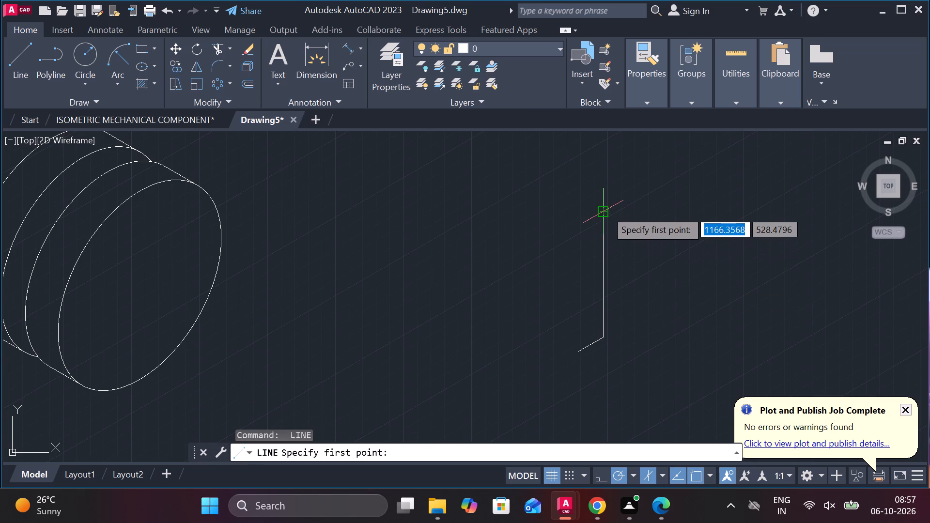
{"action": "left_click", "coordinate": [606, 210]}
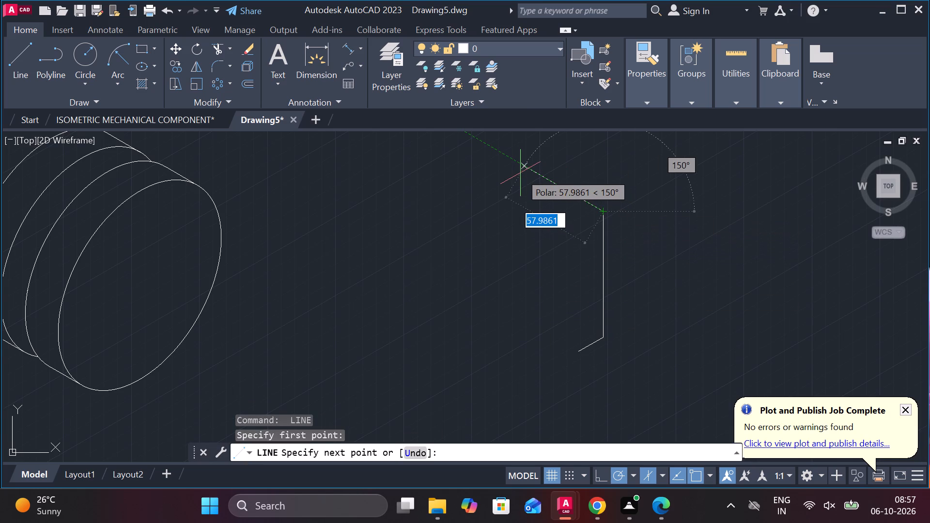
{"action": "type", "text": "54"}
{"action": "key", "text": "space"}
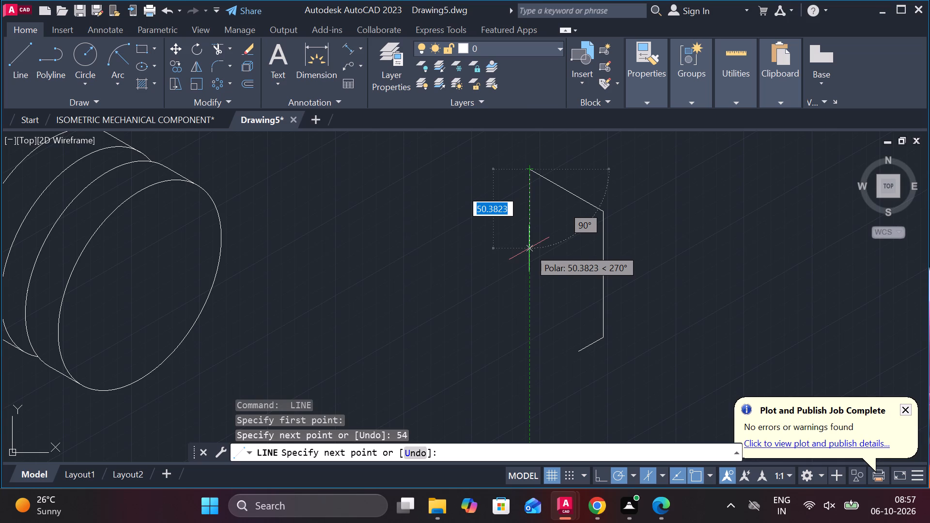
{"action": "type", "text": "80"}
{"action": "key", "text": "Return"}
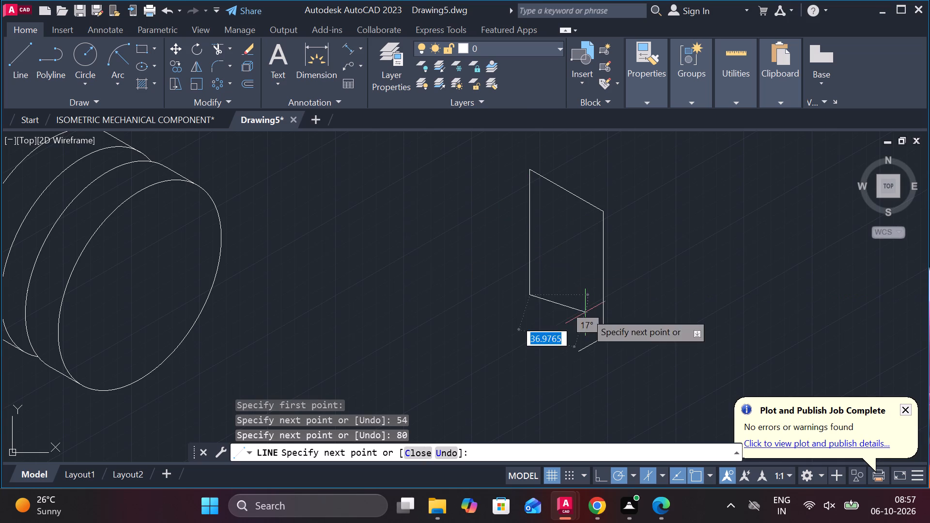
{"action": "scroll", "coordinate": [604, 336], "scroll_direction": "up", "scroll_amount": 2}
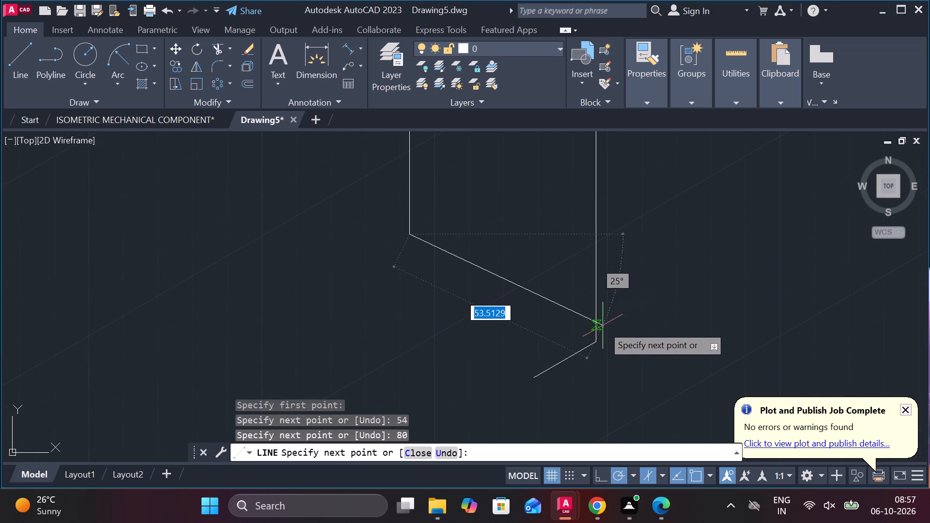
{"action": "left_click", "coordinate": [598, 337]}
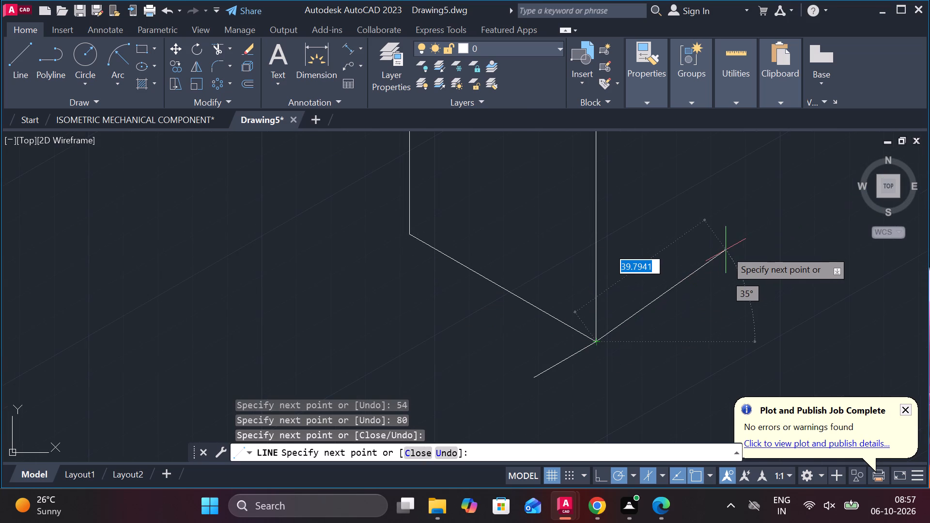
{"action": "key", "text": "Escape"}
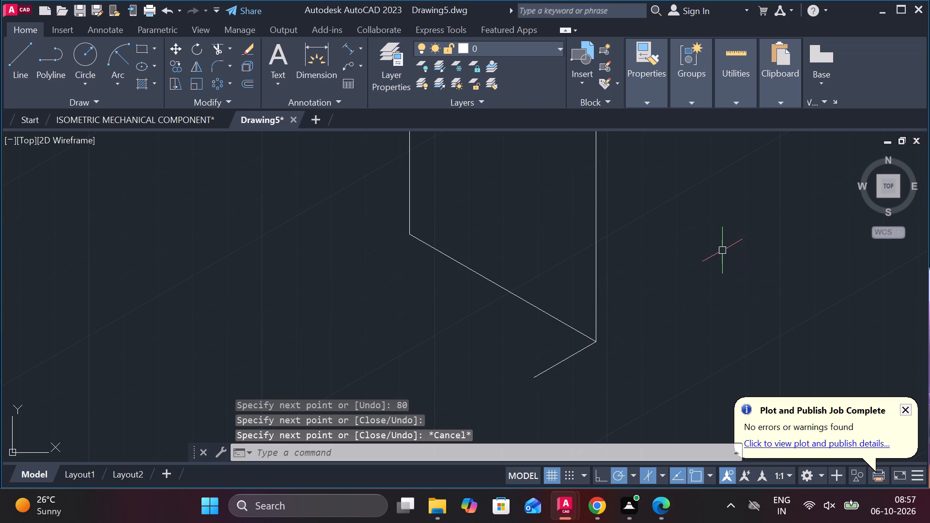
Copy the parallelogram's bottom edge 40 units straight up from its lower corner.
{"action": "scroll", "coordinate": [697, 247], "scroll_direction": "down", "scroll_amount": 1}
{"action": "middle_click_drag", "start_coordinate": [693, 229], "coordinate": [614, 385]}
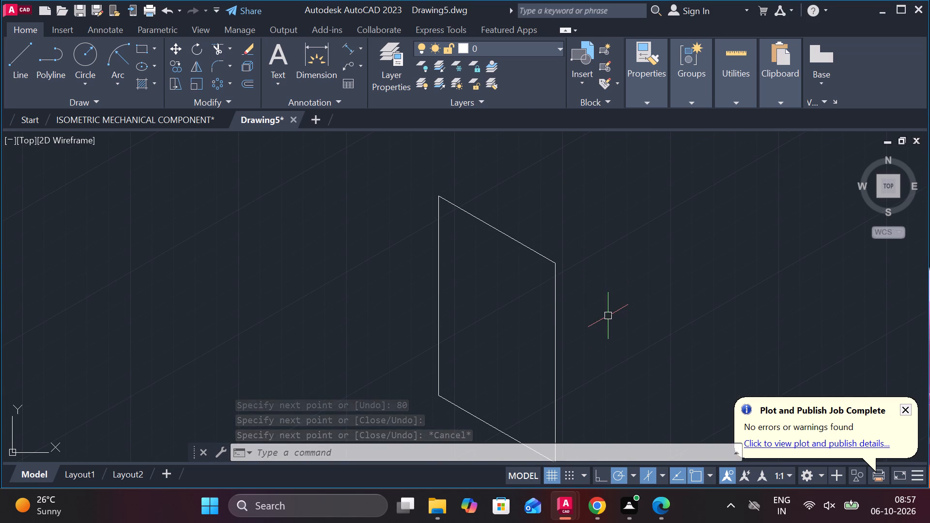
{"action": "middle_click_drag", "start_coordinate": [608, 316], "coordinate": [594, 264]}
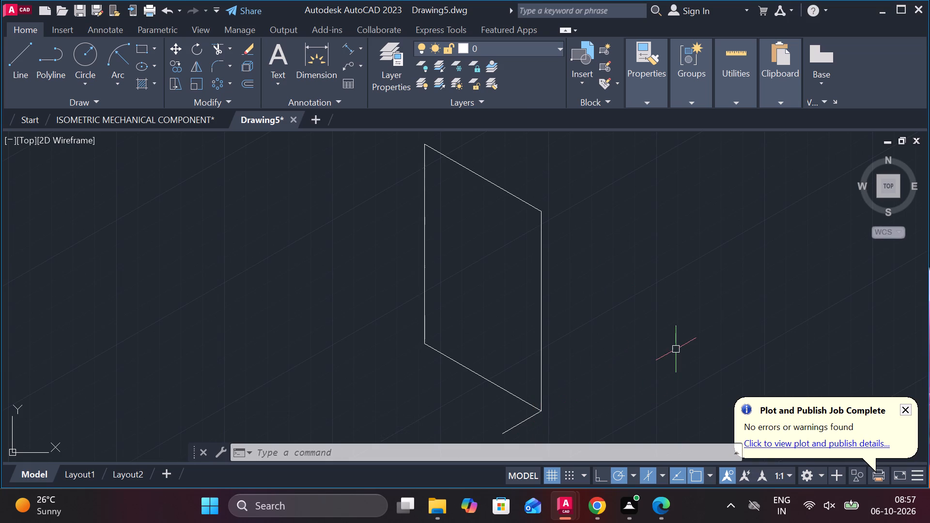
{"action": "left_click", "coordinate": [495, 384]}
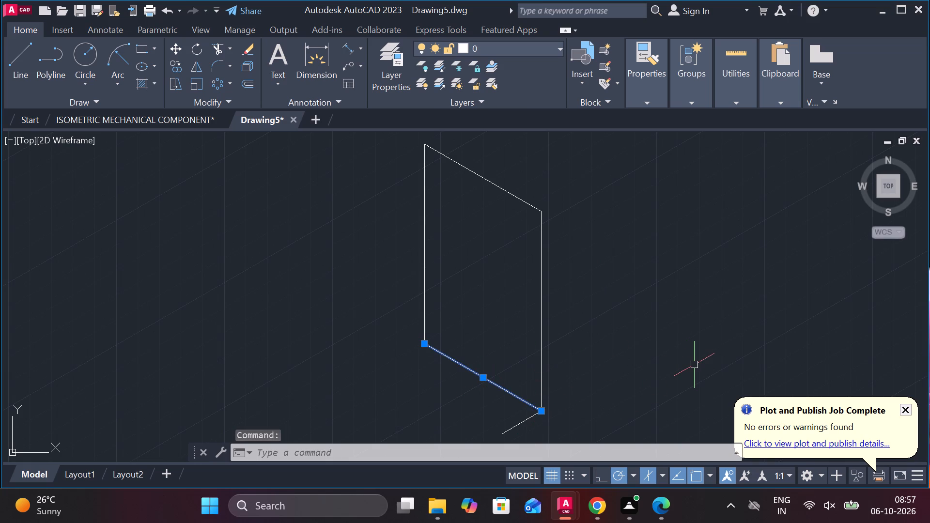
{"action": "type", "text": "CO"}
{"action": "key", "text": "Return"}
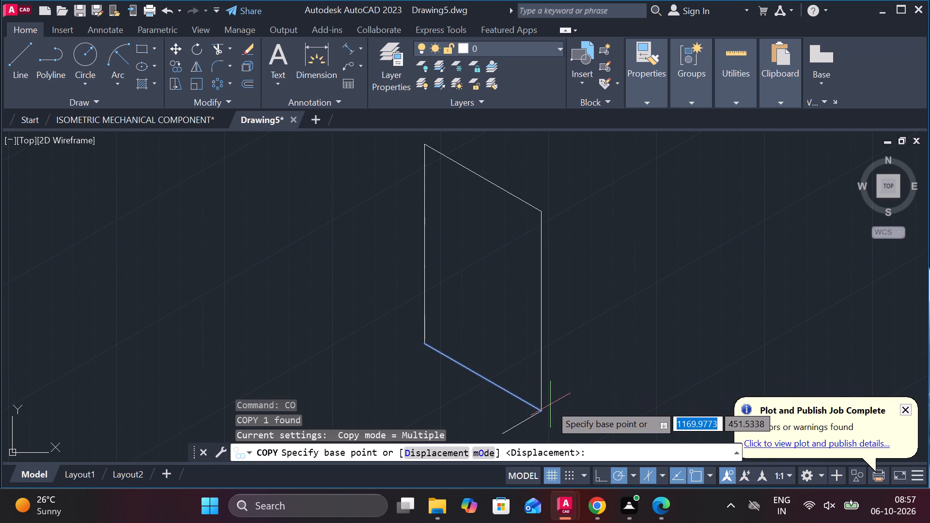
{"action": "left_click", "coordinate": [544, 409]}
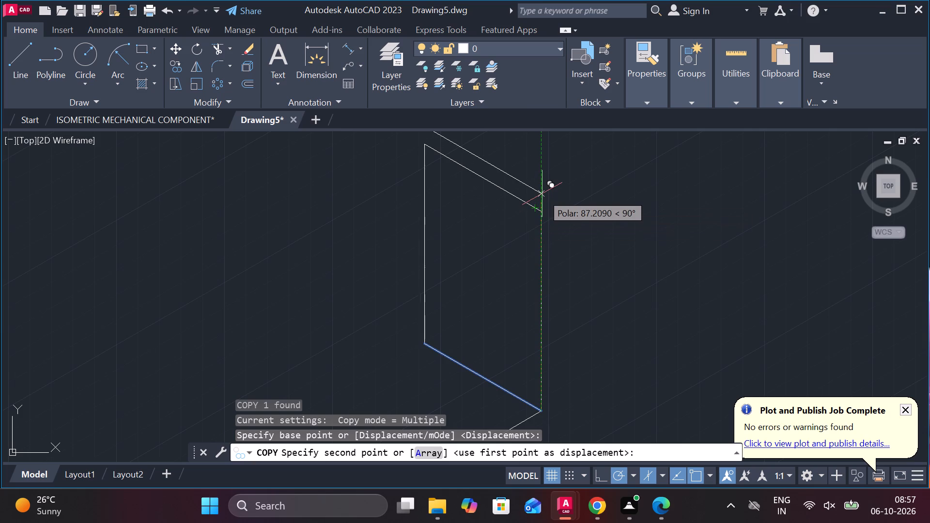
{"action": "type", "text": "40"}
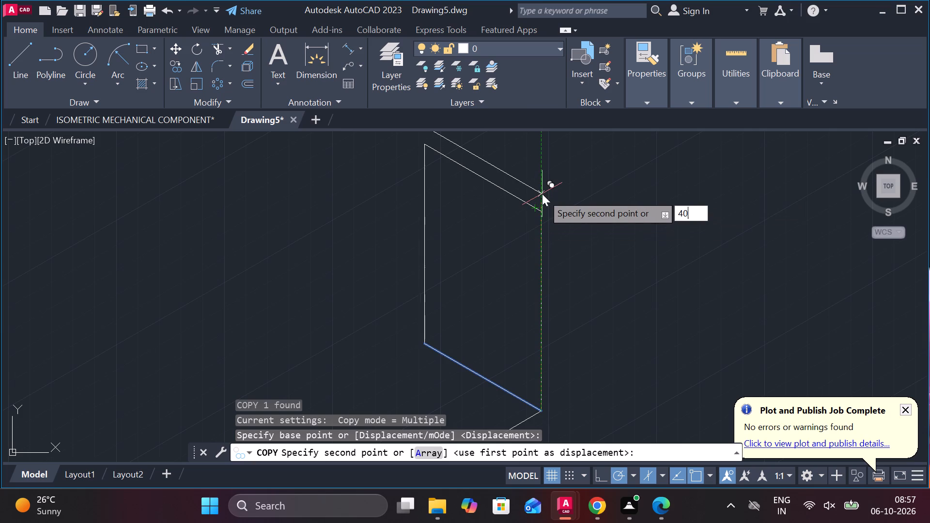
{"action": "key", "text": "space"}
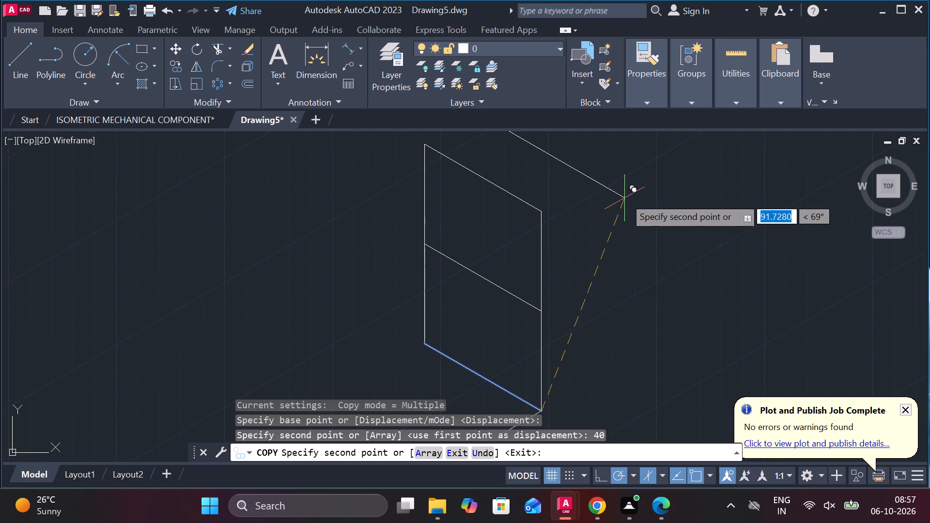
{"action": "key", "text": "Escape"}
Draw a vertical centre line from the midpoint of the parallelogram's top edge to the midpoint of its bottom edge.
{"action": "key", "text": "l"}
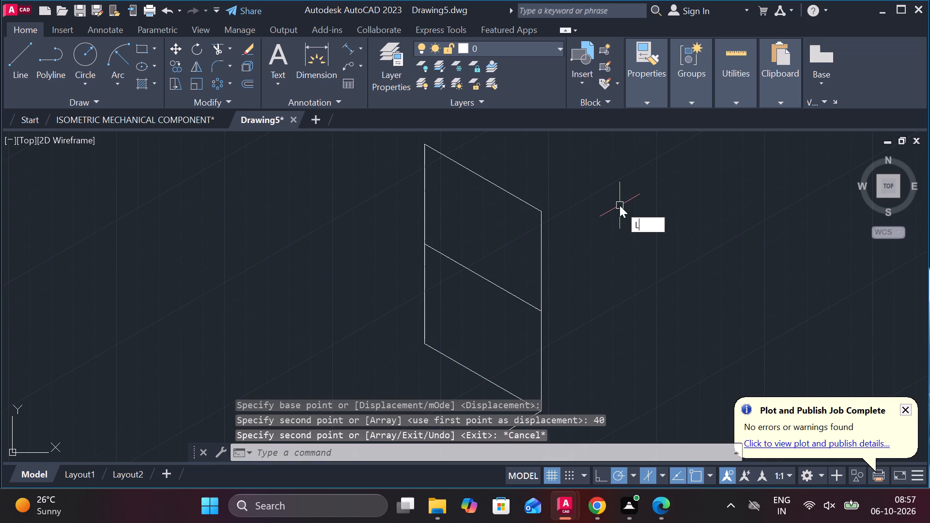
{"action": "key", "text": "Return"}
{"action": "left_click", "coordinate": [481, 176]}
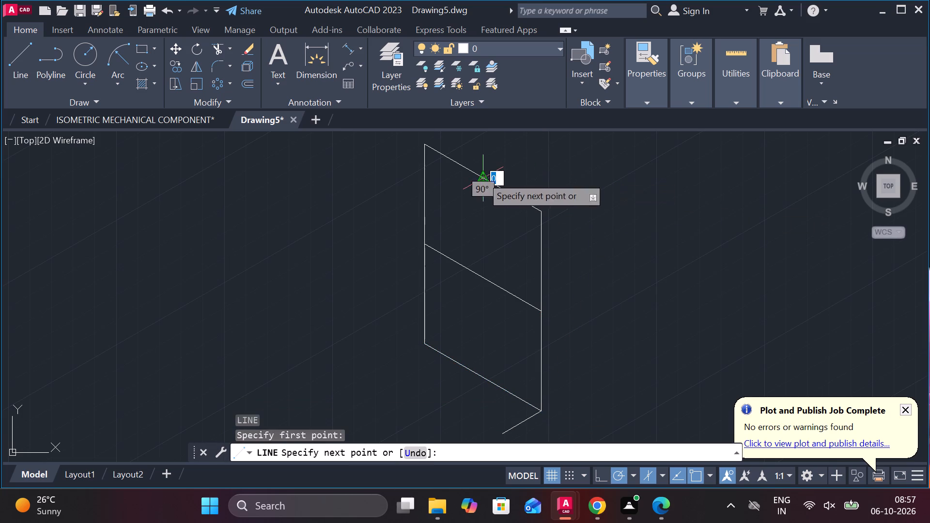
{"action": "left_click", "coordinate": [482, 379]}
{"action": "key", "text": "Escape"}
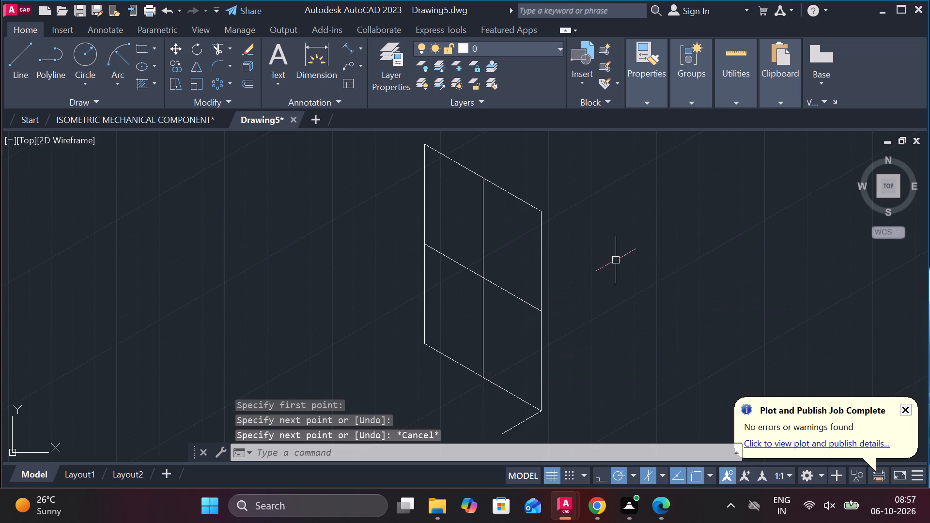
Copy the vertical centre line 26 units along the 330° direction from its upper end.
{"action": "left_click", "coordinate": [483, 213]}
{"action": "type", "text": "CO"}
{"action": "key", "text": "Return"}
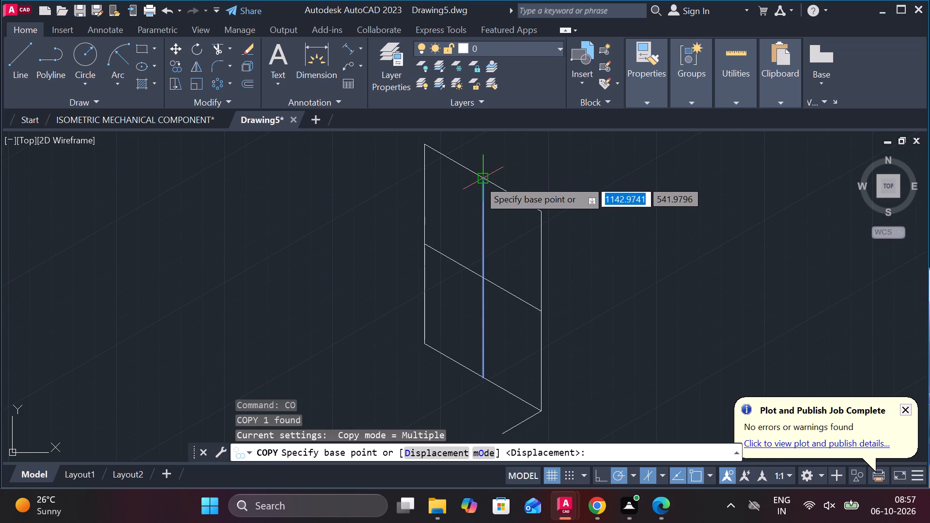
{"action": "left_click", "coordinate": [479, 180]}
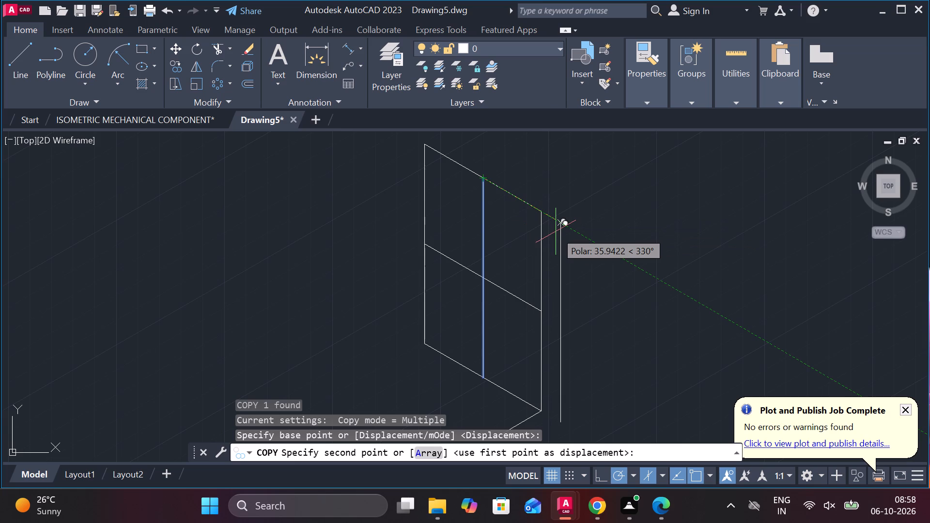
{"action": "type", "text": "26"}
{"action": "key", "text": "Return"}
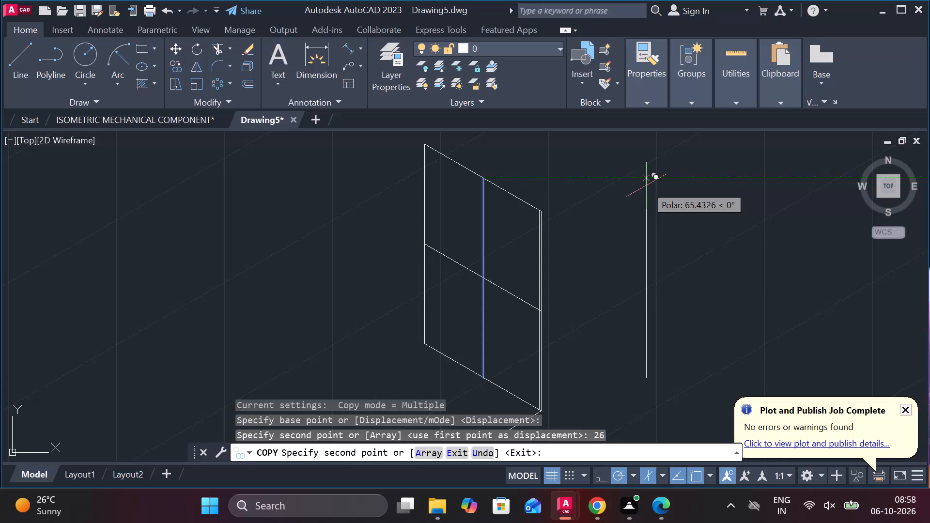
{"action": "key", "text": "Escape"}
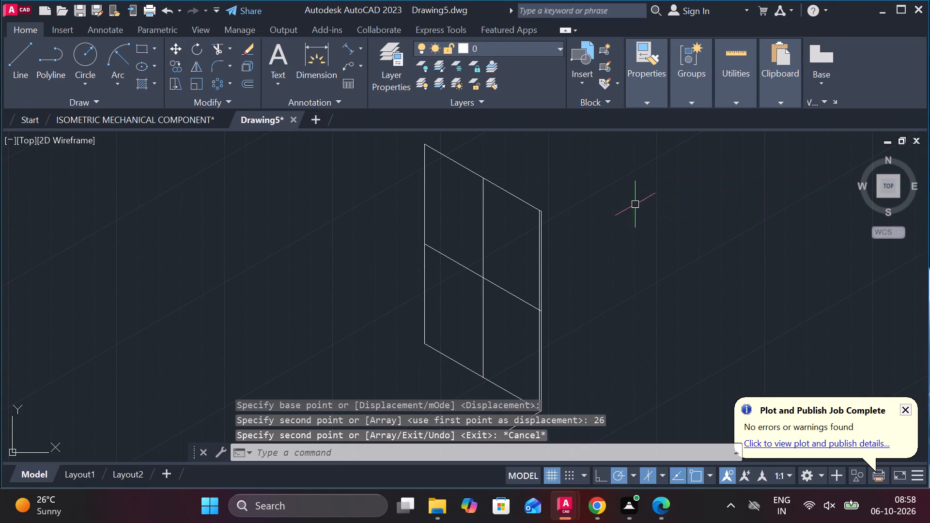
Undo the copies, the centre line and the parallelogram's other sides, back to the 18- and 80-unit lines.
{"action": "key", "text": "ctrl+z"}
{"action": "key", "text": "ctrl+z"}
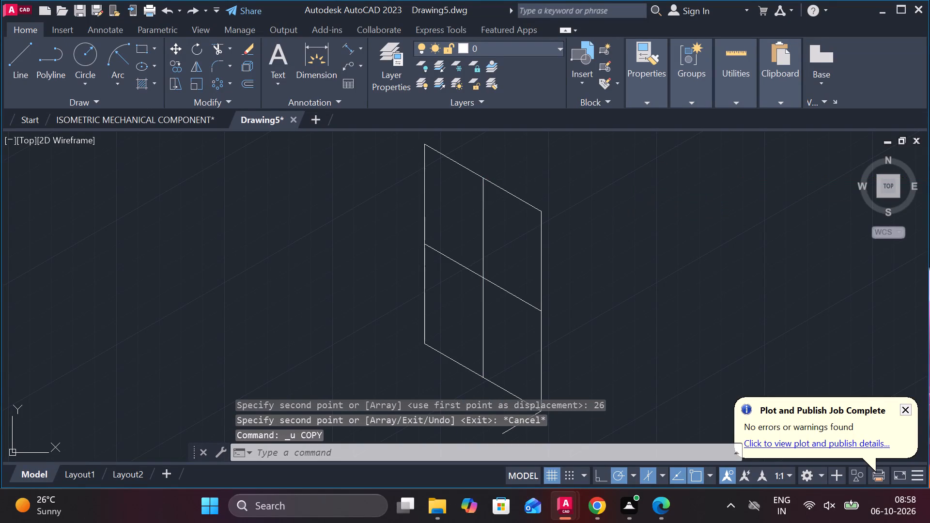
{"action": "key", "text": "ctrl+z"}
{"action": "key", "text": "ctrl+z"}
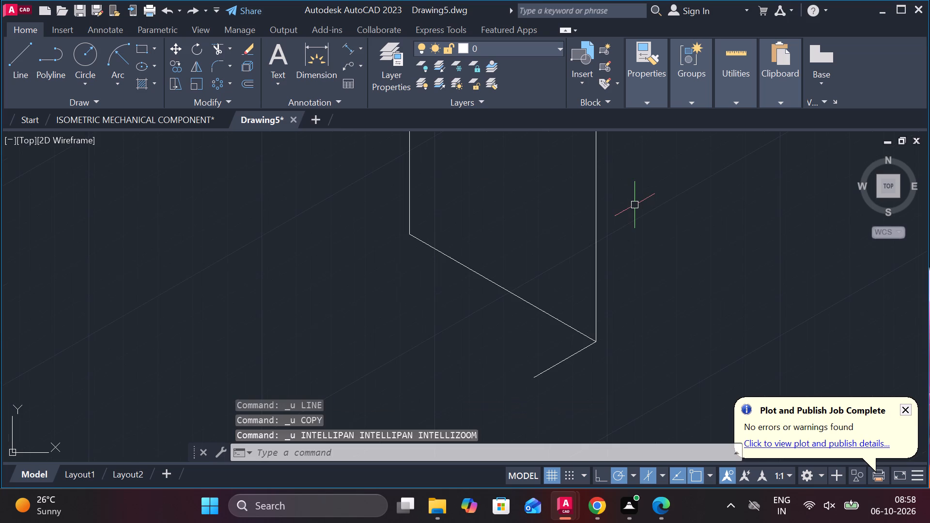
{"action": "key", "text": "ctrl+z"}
Start a line from the upper end of the 80-unit vertical line along the 150° direction.
{"action": "key", "text": "l"}
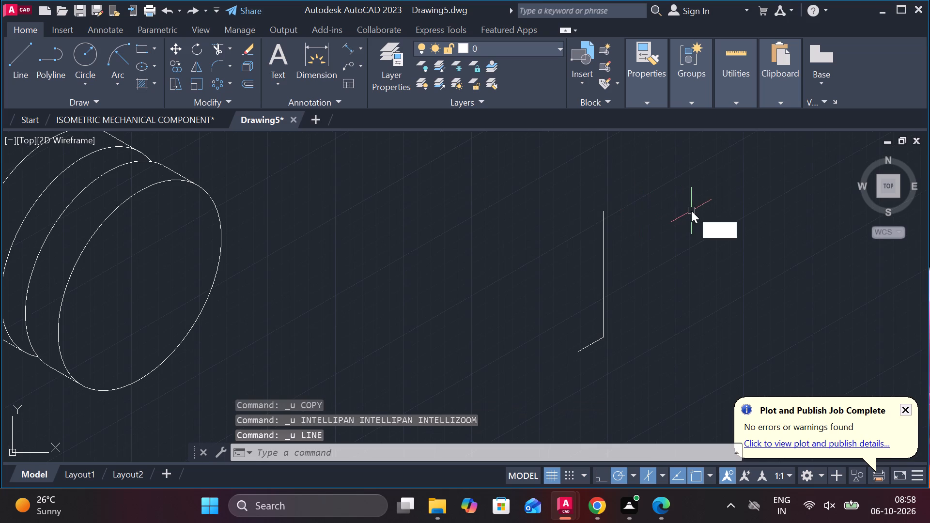
{"action": "key", "text": "Return"}
{"action": "left_click", "coordinate": [602, 215]}
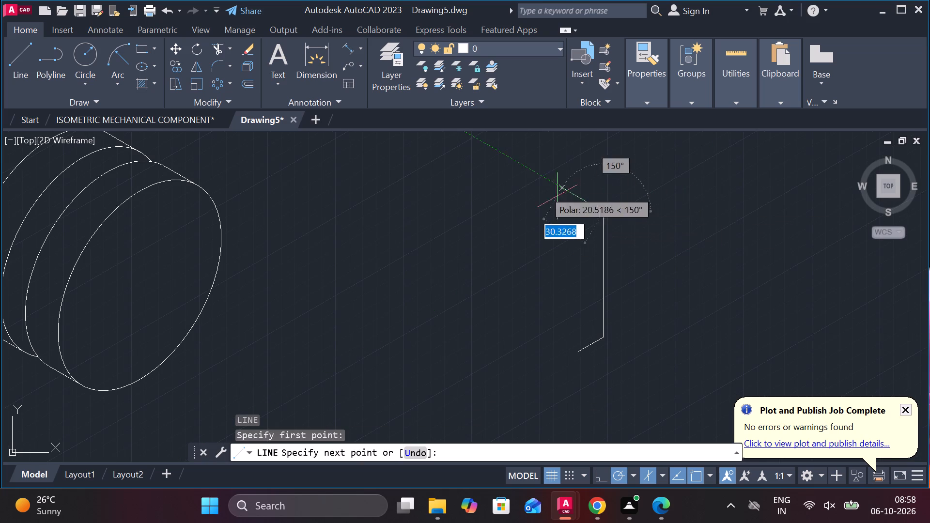
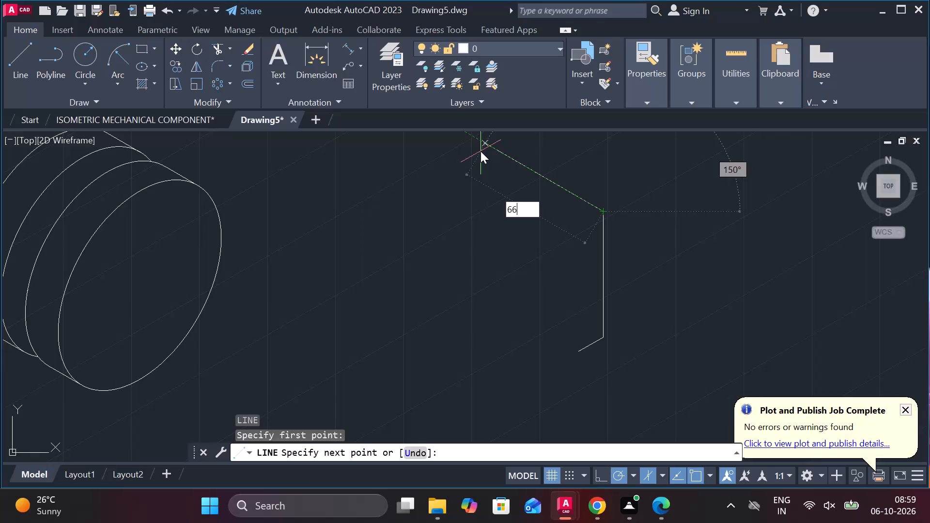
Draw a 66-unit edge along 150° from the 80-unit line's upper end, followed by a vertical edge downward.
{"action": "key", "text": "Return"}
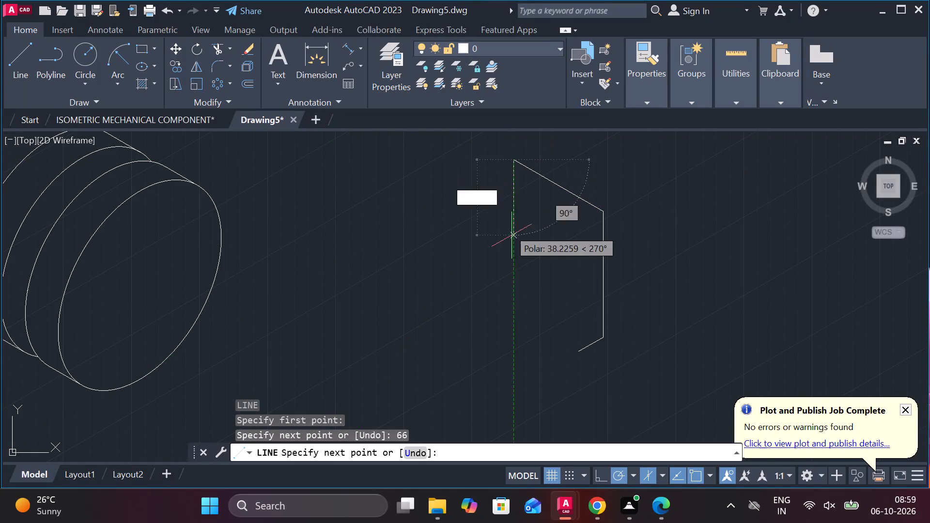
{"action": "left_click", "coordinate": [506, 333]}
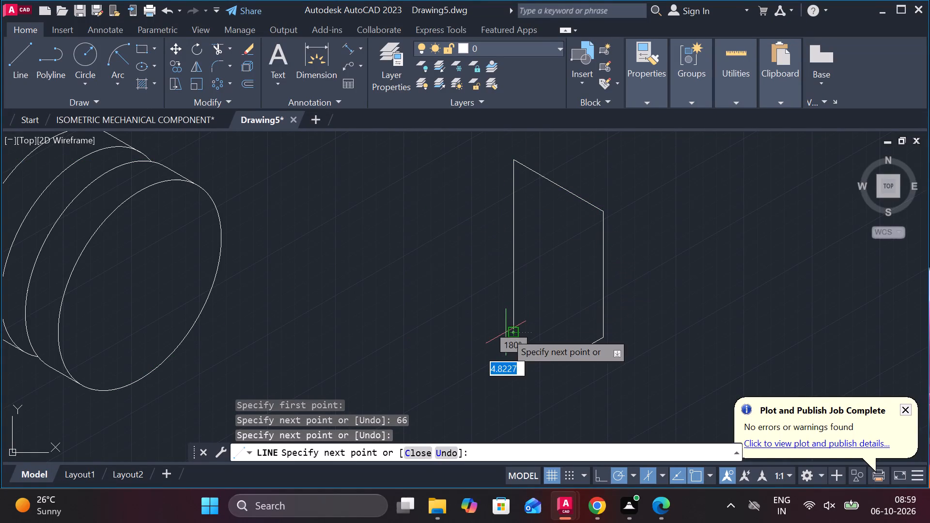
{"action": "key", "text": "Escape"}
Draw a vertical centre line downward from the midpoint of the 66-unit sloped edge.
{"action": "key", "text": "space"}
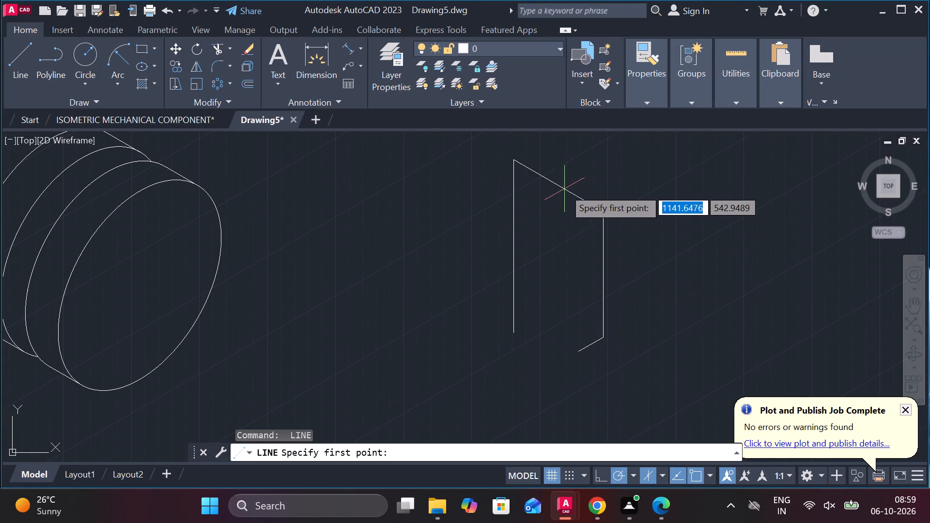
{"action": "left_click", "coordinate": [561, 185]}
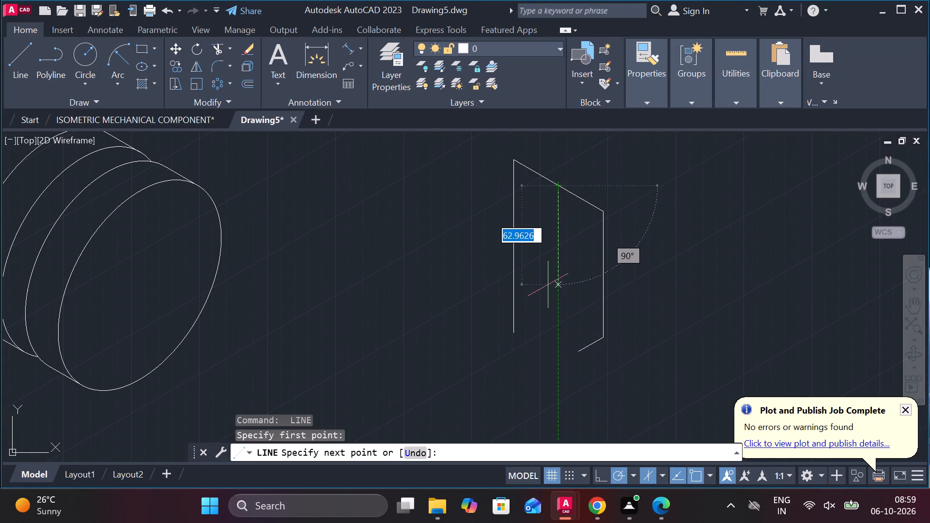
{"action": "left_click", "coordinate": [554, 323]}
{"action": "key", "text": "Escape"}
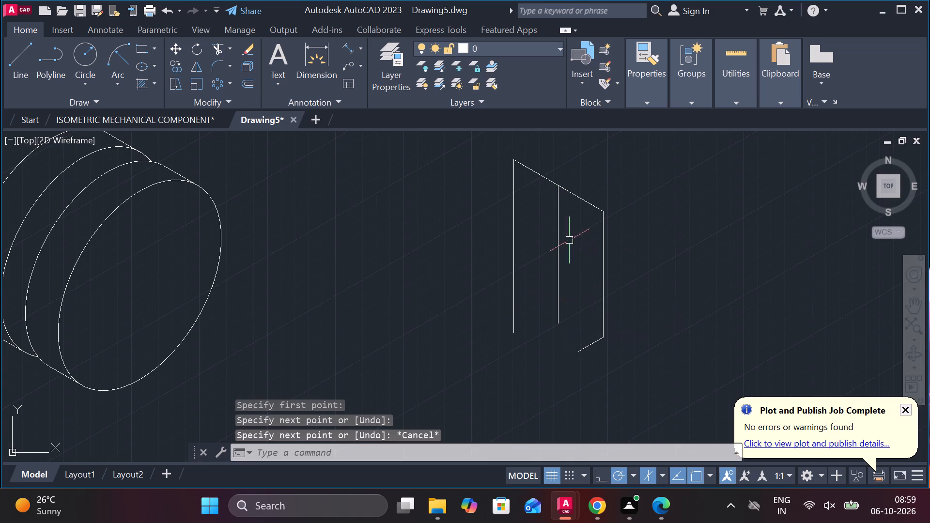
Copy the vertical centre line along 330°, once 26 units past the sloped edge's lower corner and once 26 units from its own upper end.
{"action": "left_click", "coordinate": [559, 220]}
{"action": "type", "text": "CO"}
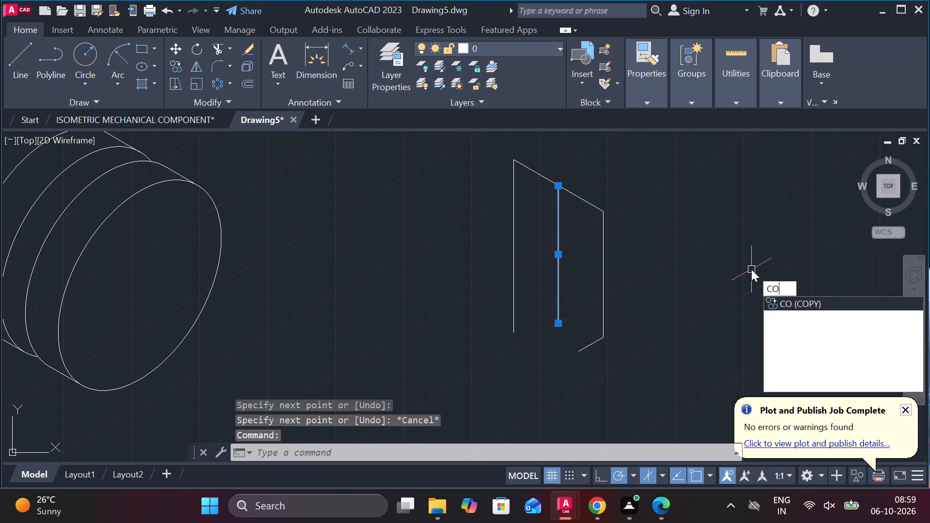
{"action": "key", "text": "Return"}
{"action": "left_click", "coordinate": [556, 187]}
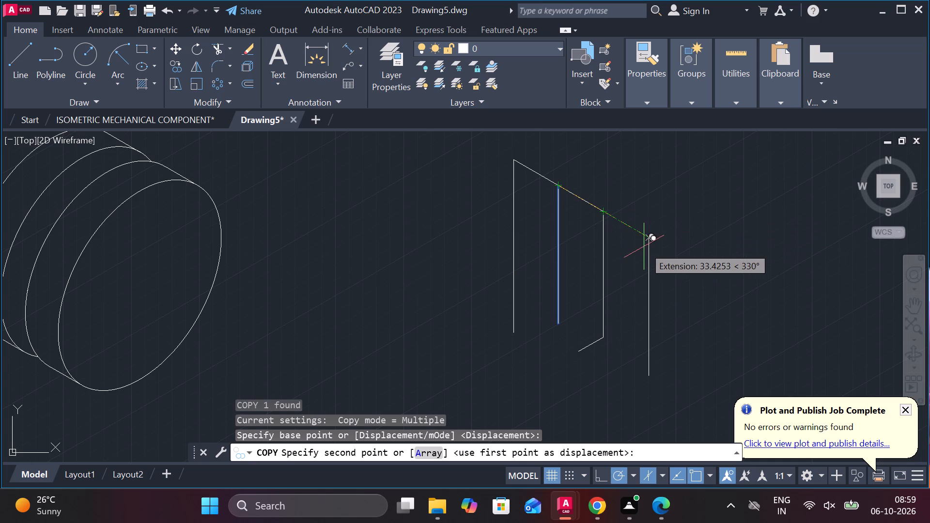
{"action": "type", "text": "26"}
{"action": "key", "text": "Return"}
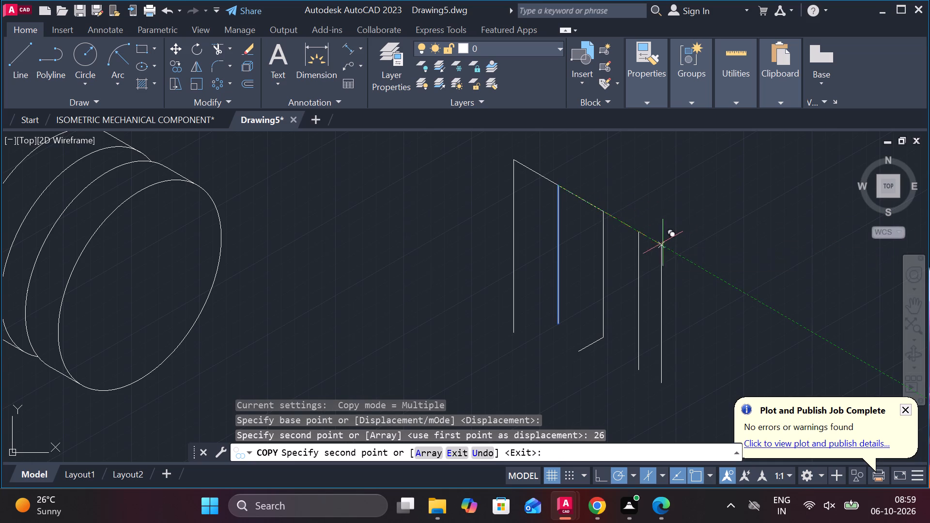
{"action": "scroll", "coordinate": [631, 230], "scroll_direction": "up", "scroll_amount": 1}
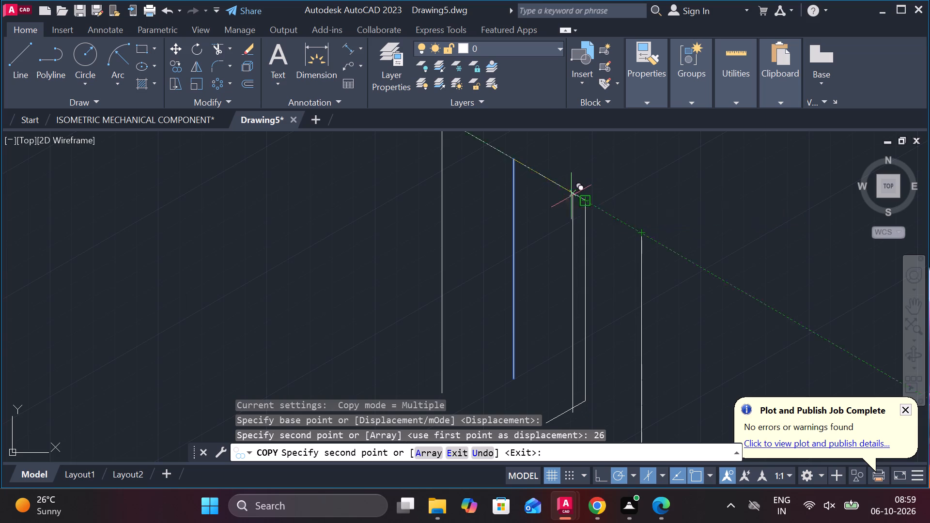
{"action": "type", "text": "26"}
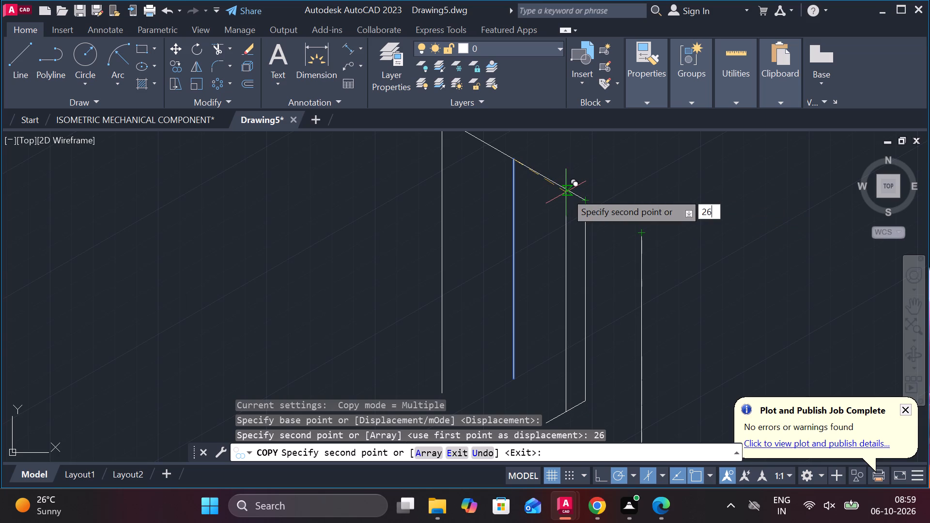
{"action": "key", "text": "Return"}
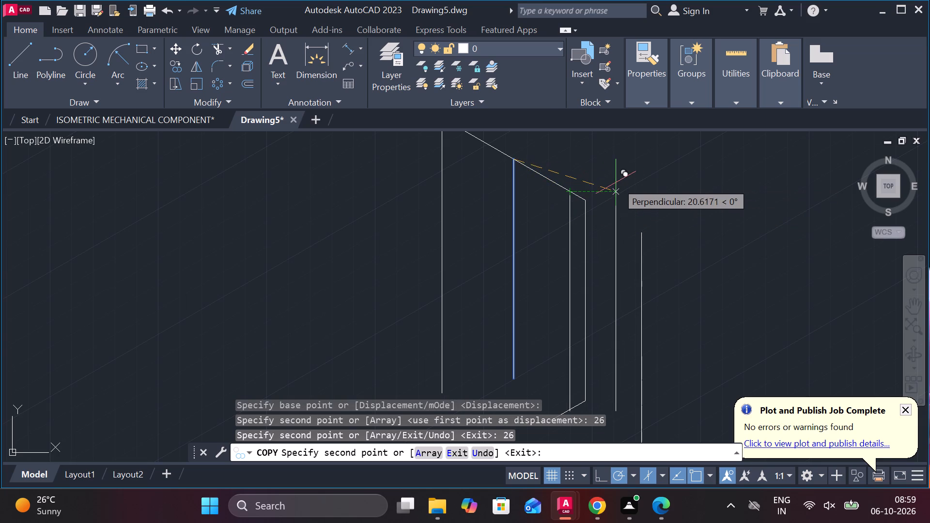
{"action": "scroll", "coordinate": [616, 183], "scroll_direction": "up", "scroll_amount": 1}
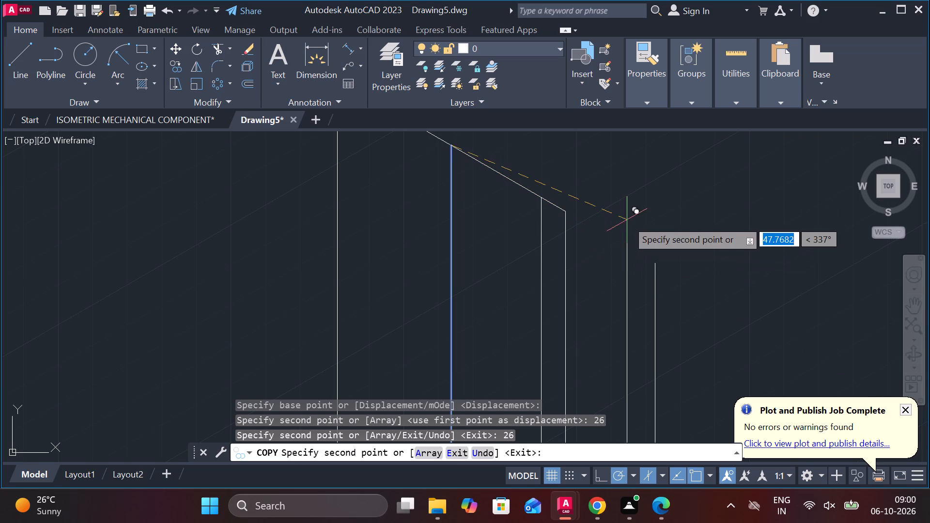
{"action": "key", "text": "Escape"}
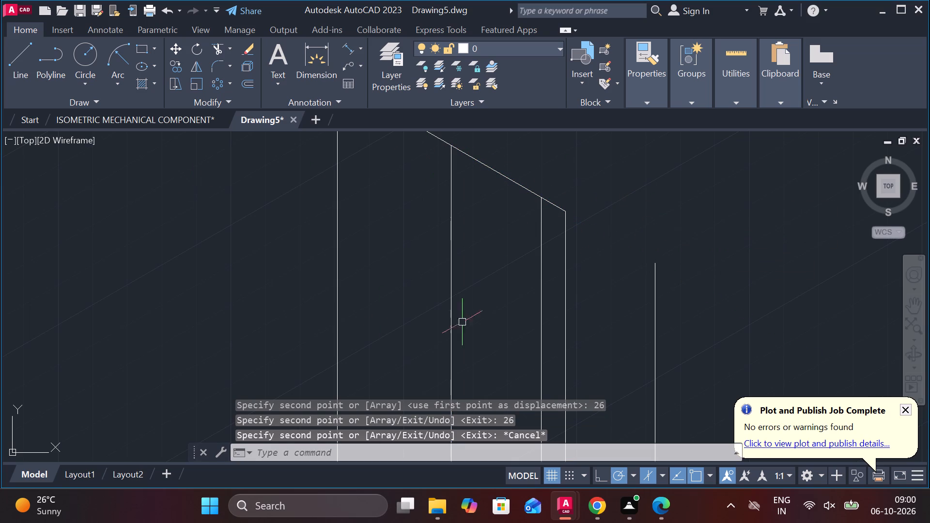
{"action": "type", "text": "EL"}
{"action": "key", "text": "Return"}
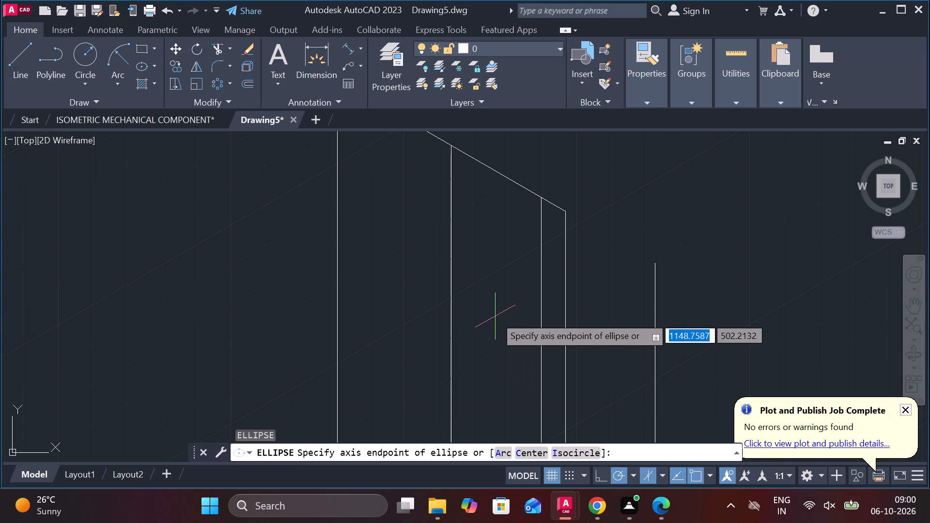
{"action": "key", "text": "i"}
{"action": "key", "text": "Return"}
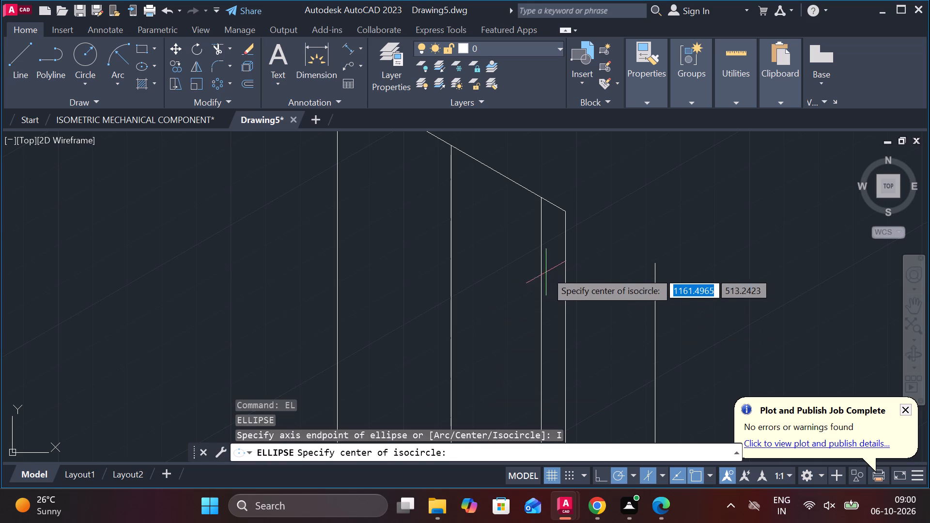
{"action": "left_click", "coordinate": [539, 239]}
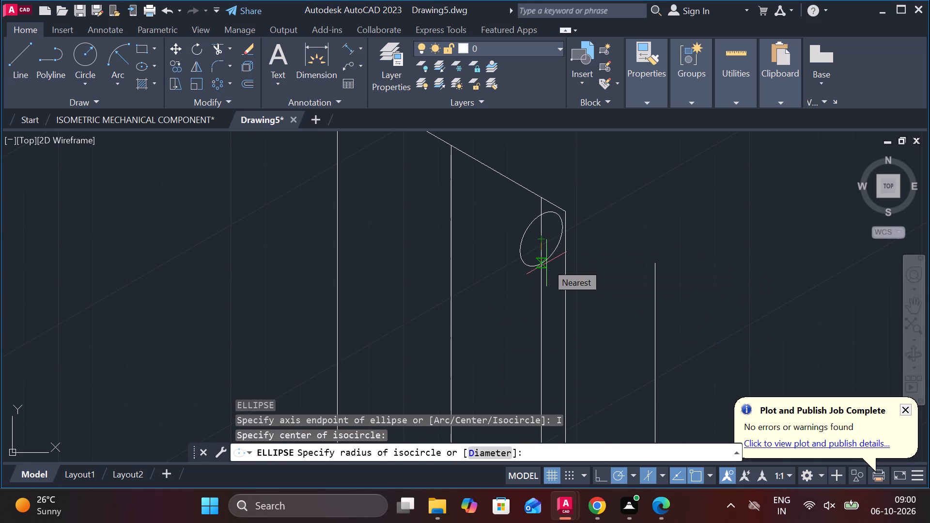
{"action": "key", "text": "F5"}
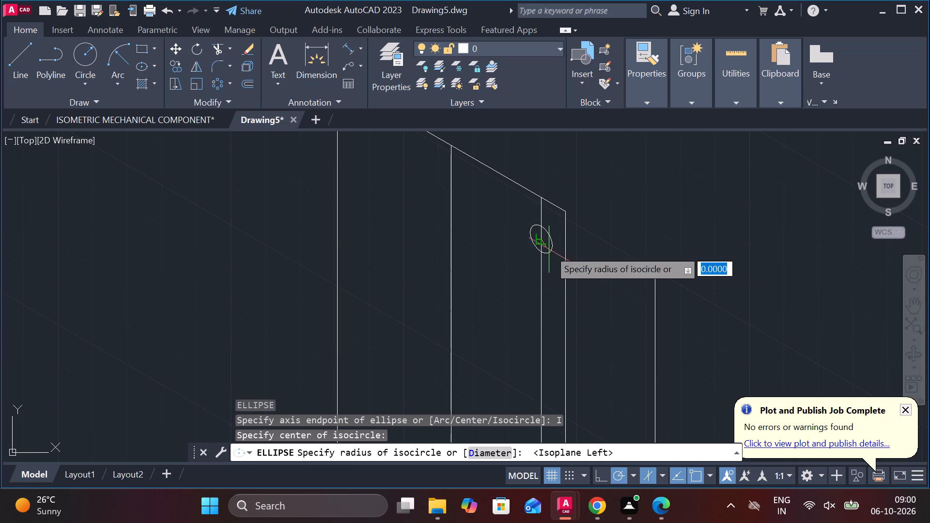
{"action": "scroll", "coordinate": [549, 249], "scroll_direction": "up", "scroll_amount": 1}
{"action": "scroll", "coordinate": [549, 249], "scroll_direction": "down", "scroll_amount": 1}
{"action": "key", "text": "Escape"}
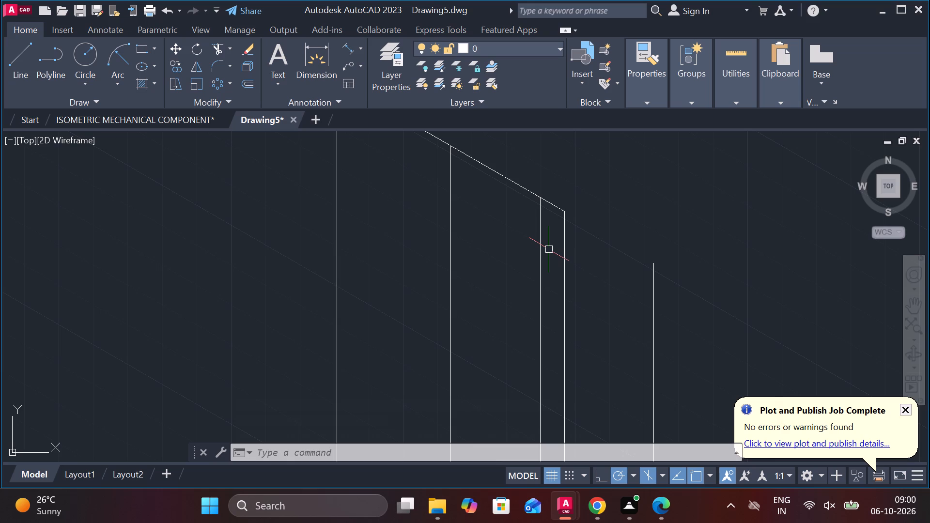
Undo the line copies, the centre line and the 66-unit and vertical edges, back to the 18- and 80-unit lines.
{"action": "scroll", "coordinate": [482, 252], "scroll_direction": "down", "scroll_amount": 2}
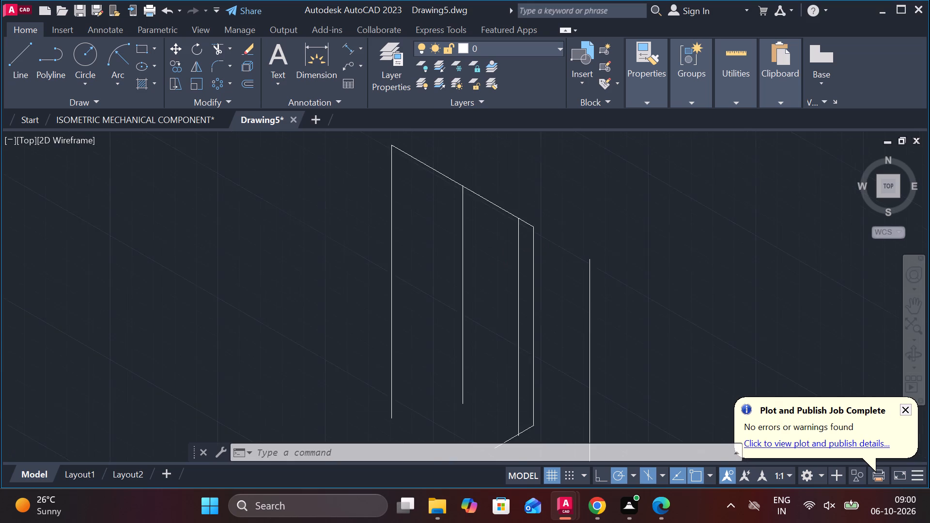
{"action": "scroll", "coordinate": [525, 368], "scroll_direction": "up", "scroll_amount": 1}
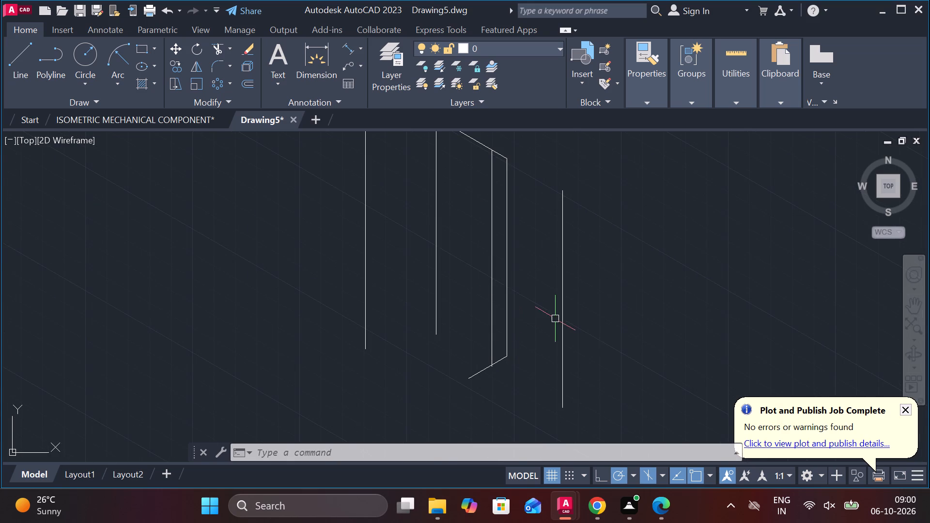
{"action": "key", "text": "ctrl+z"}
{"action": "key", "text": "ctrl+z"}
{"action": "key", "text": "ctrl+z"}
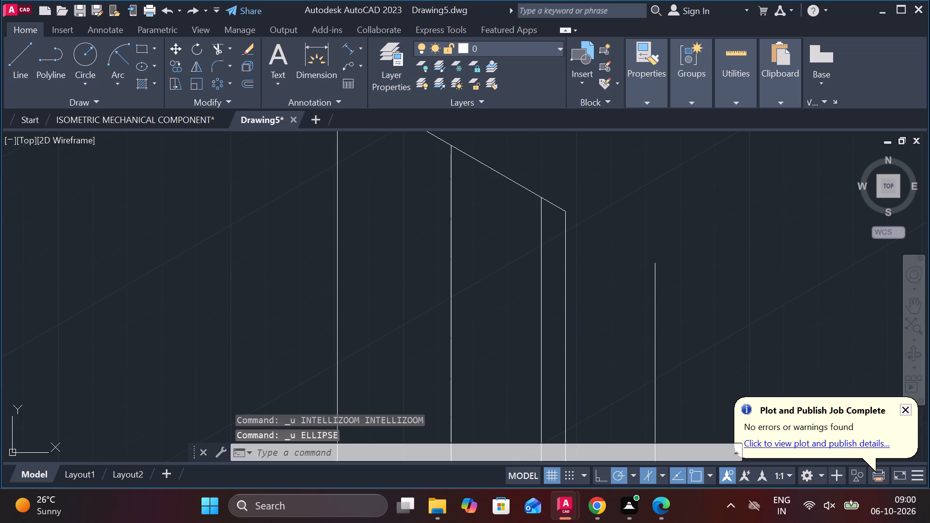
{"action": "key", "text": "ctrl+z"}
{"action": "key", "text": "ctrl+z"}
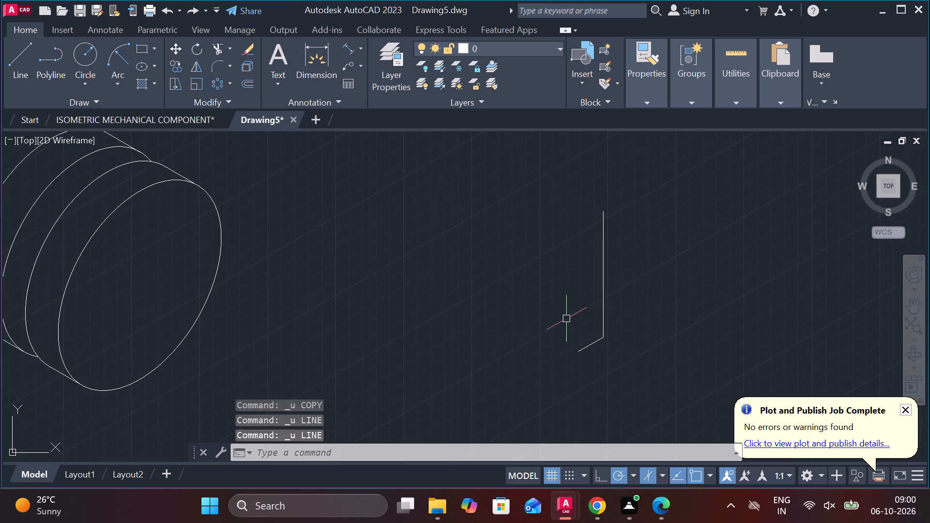
Complete the parallelogram from the 80-unit line's upper end: 80 units along 150°, 80 units down, and back to its lower end.
{"action": "scroll", "coordinate": [578, 327], "scroll_direction": "up", "scroll_amount": 1}
{"action": "middle_click_drag", "start_coordinate": [557, 325], "coordinate": [540, 325]}
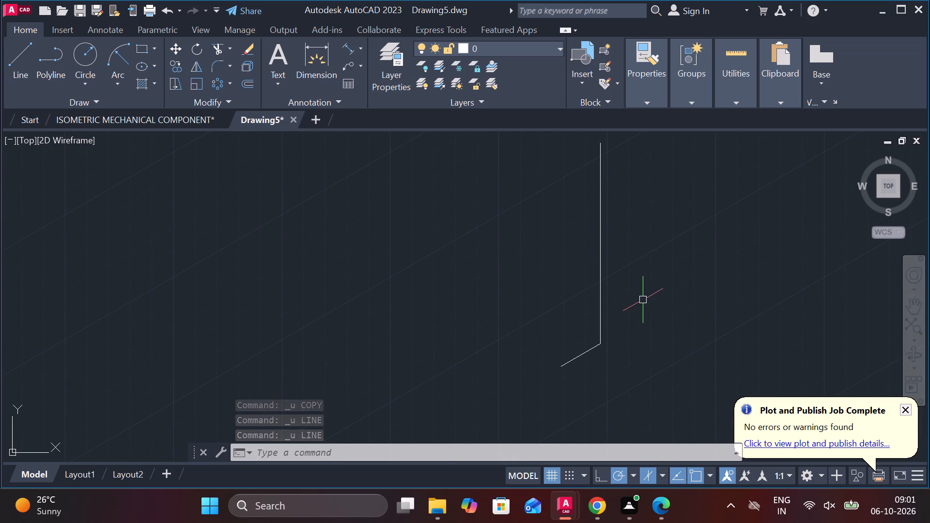
{"action": "key", "text": "l"}
{"action": "key", "text": "Return"}
{"action": "middle_click_drag", "start_coordinate": [642, 272], "coordinate": [642, 368]}
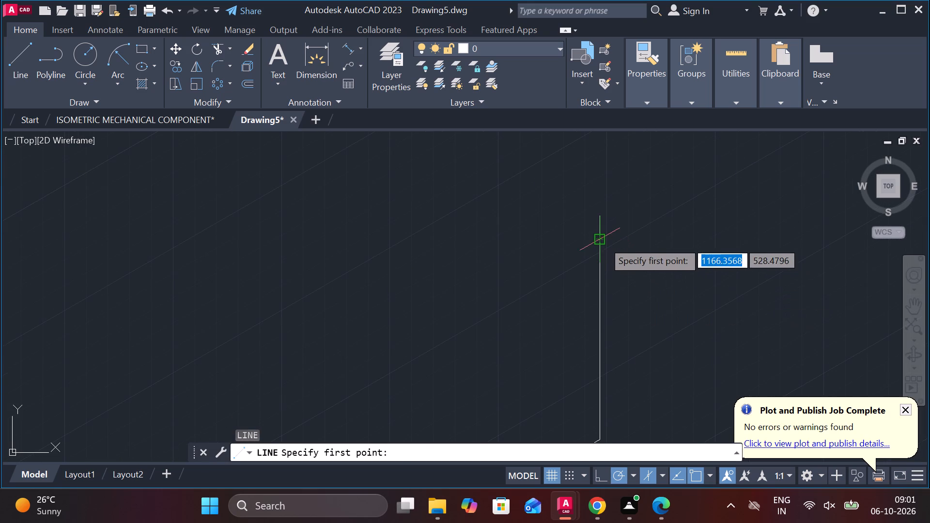
{"action": "left_click", "coordinate": [603, 241]}
{"action": "type", "text": "80"}
{"action": "key", "text": "Return"}
{"action": "scroll", "coordinate": [440, 356], "scroll_direction": "down", "scroll_amount": 1}
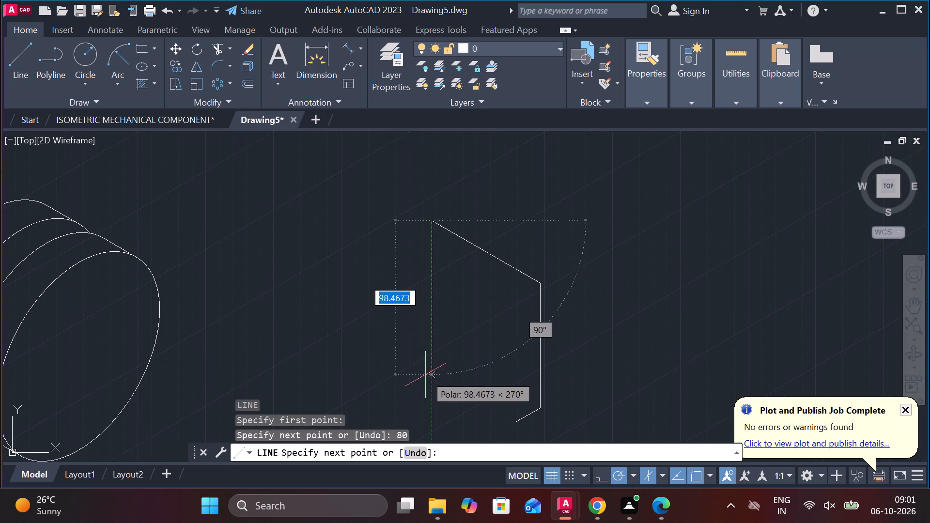
{"action": "type", "text": "80"}
{"action": "key", "text": "Return"}
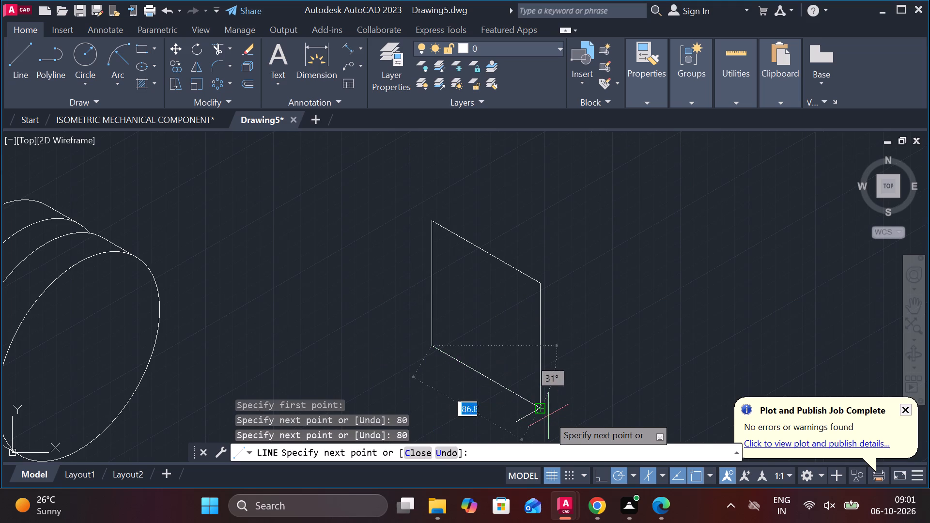
{"action": "left_click", "coordinate": [543, 410]}
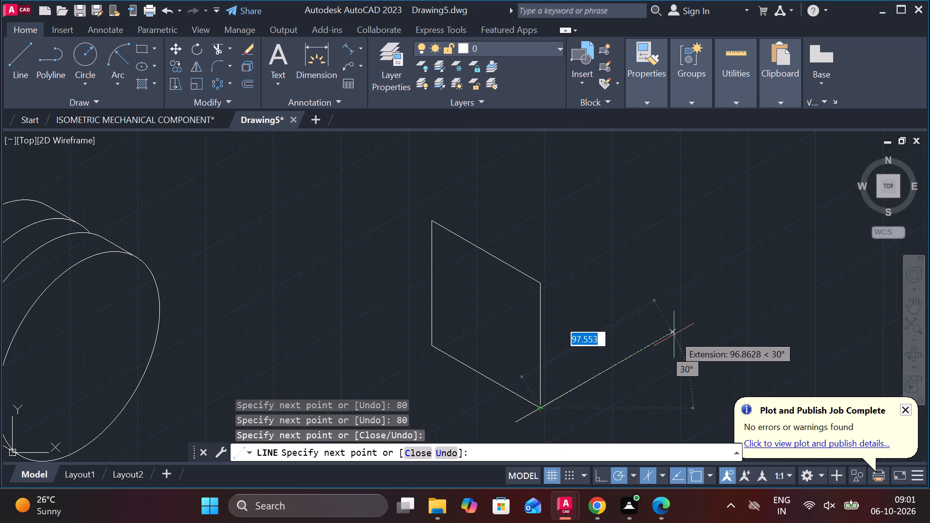
{"action": "key", "text": "Escape"}
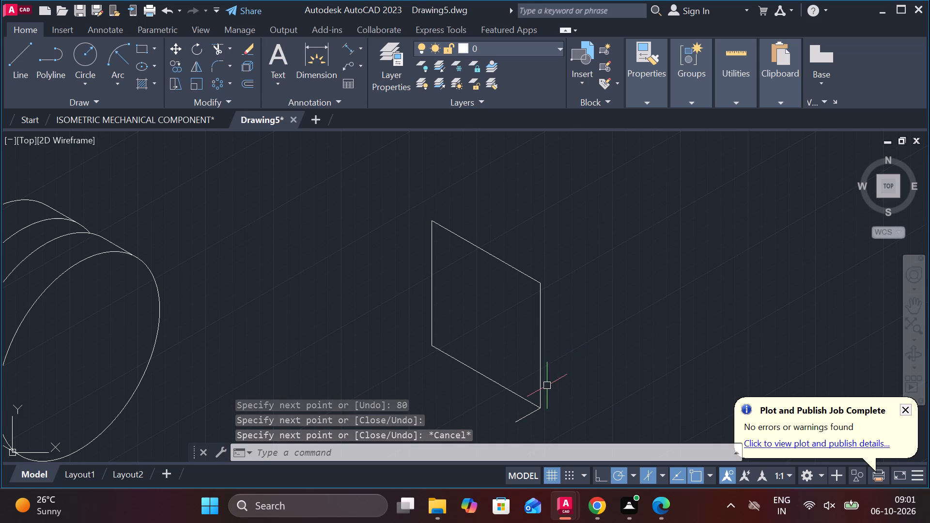
Draw a vertical centre line from the midpoint of the parallelogram's top edge to the midpoint of its bottom edge.
{"action": "key", "text": "l"}
{"action": "key", "text": "Return"}
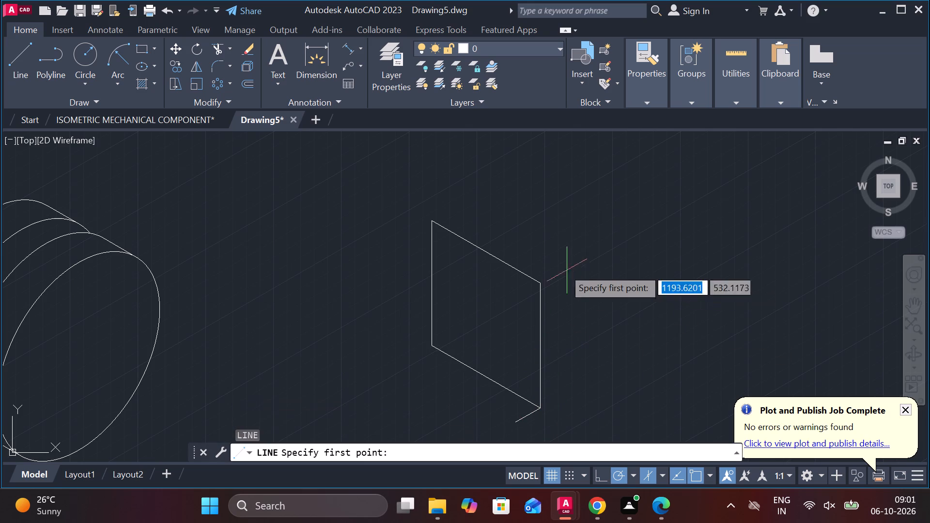
{"action": "left_click", "coordinate": [482, 253]}
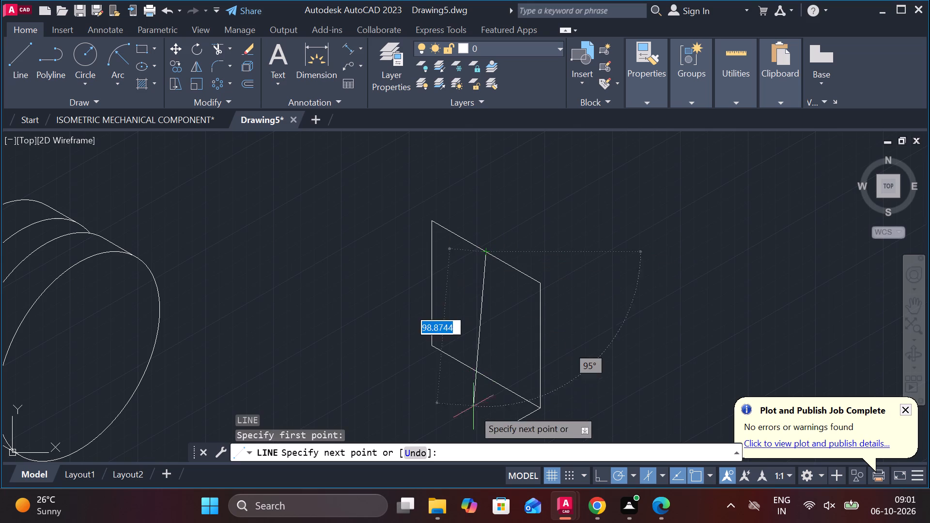
{"action": "scroll", "coordinate": [486, 385], "scroll_direction": "up", "scroll_amount": 3}
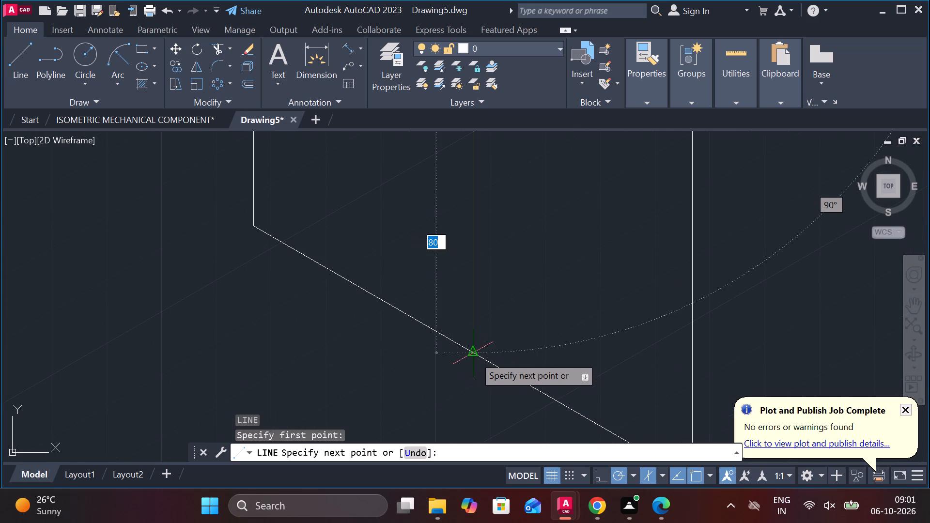
{"action": "left_click", "coordinate": [474, 356]}
{"action": "scroll", "coordinate": [554, 323], "scroll_direction": "down", "scroll_amount": 2}
{"action": "key", "text": "Escape"}
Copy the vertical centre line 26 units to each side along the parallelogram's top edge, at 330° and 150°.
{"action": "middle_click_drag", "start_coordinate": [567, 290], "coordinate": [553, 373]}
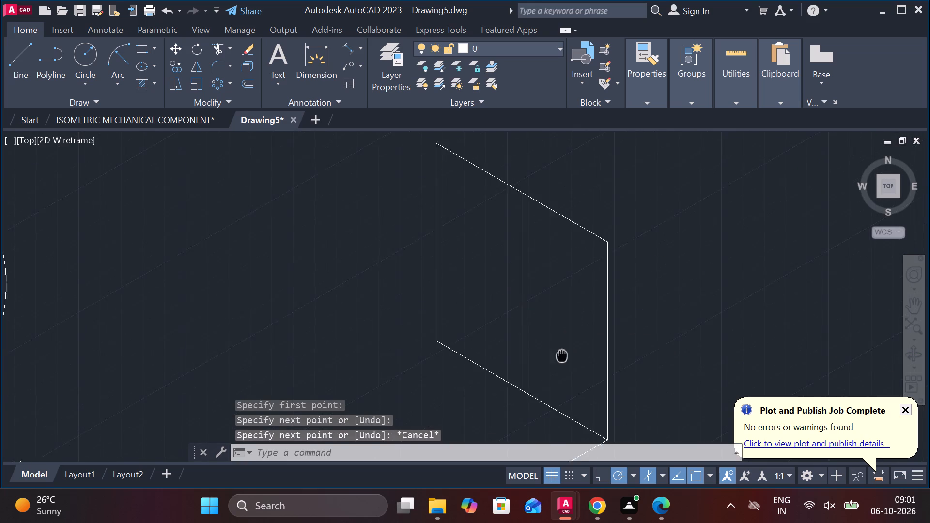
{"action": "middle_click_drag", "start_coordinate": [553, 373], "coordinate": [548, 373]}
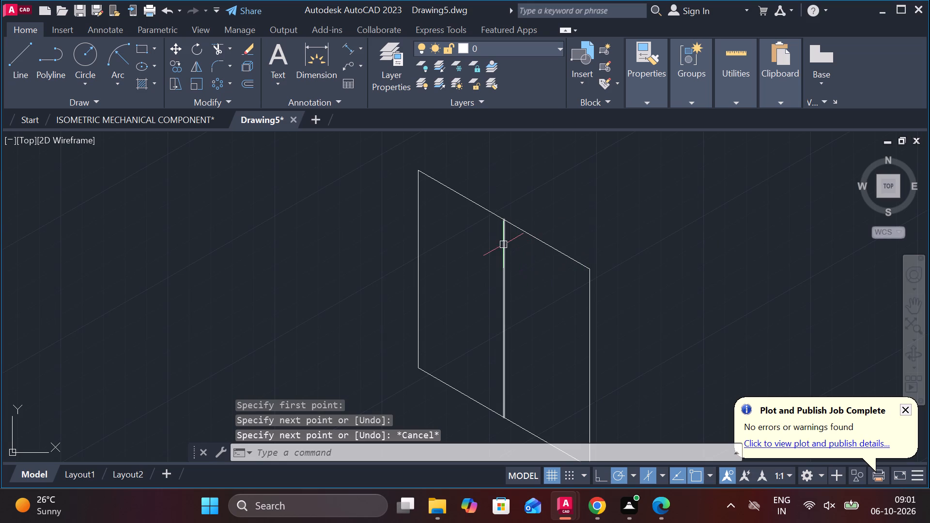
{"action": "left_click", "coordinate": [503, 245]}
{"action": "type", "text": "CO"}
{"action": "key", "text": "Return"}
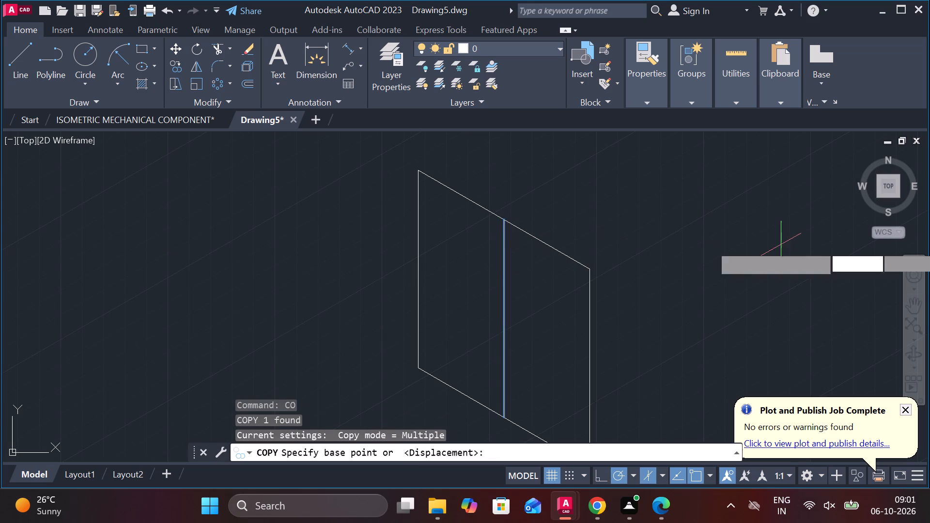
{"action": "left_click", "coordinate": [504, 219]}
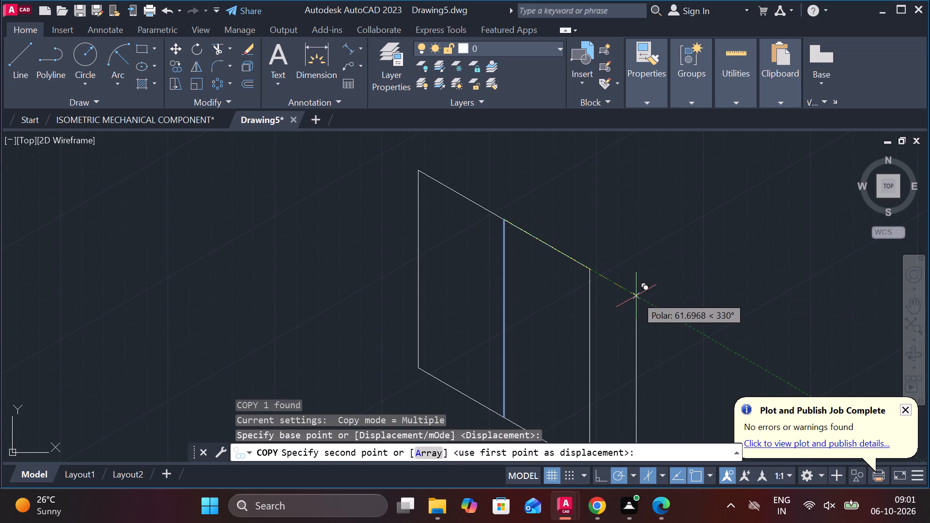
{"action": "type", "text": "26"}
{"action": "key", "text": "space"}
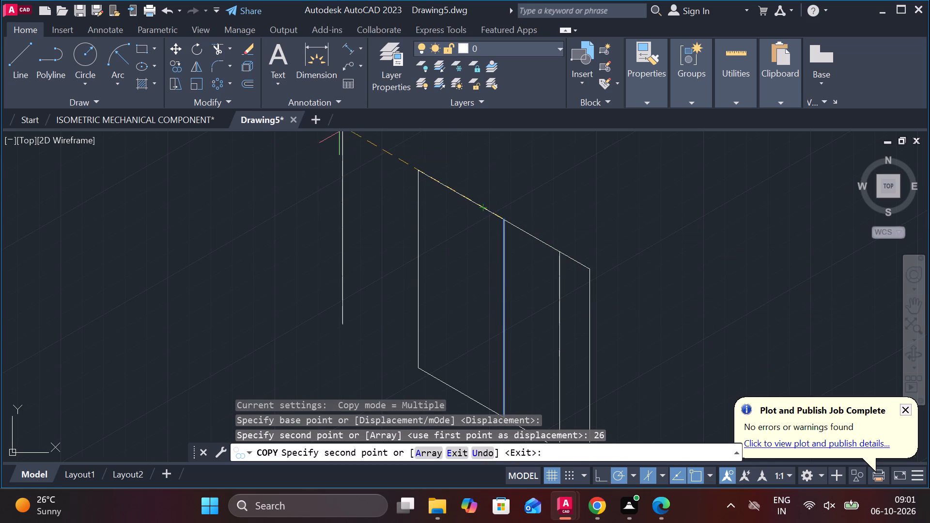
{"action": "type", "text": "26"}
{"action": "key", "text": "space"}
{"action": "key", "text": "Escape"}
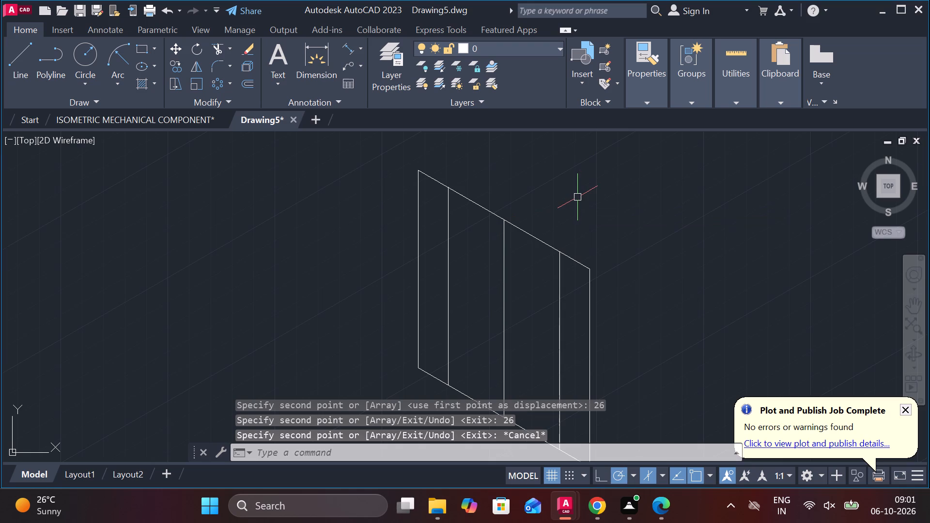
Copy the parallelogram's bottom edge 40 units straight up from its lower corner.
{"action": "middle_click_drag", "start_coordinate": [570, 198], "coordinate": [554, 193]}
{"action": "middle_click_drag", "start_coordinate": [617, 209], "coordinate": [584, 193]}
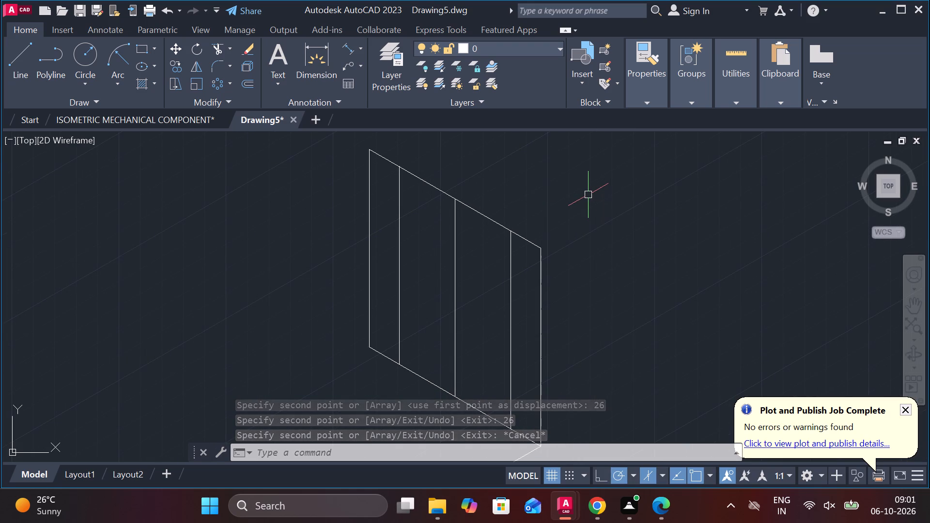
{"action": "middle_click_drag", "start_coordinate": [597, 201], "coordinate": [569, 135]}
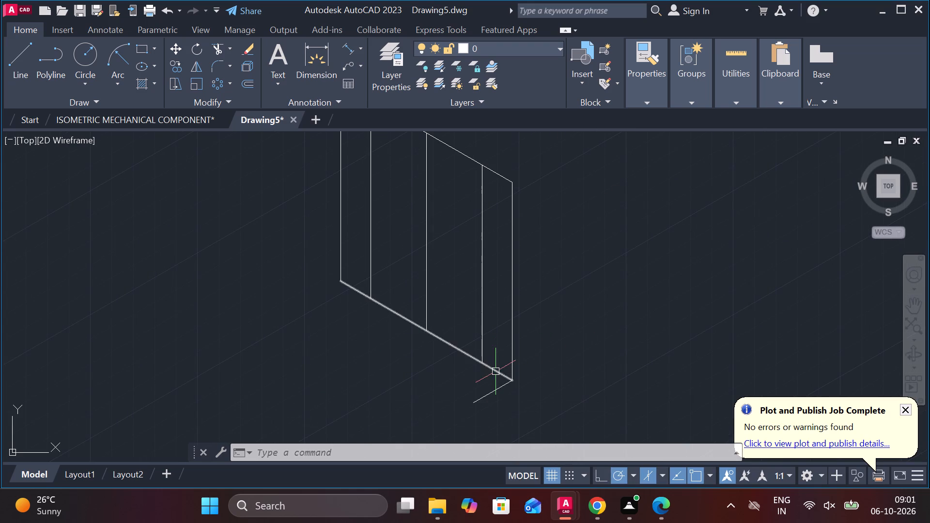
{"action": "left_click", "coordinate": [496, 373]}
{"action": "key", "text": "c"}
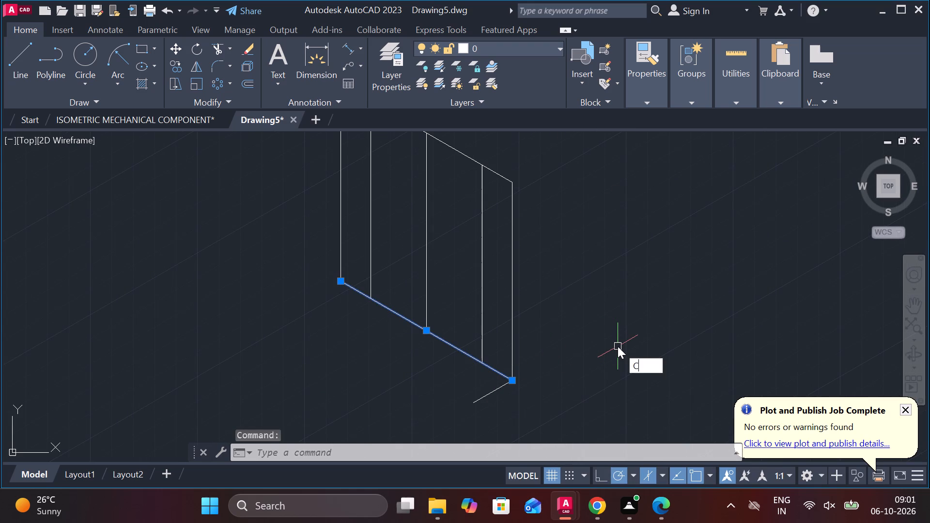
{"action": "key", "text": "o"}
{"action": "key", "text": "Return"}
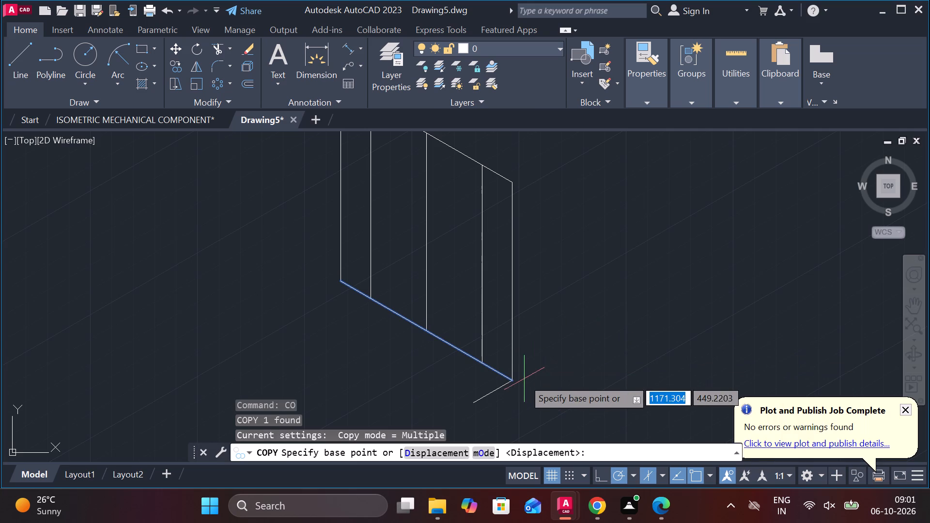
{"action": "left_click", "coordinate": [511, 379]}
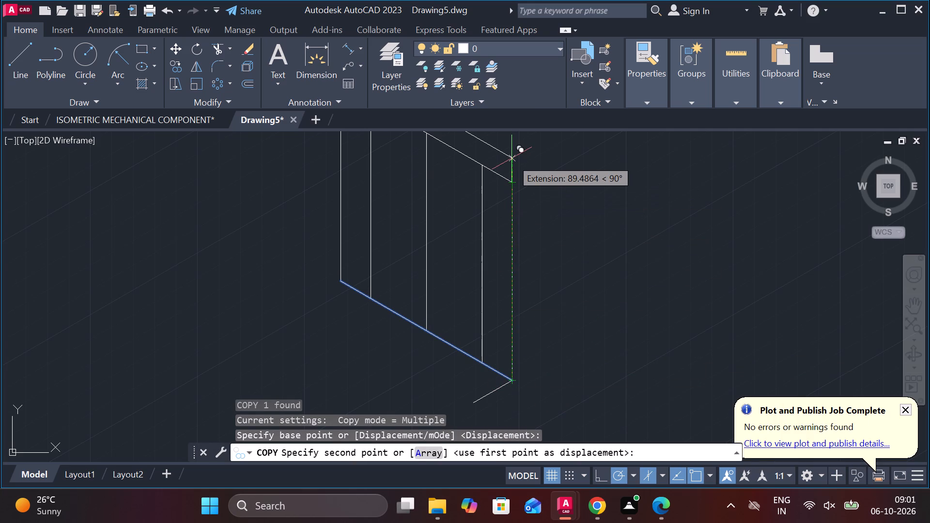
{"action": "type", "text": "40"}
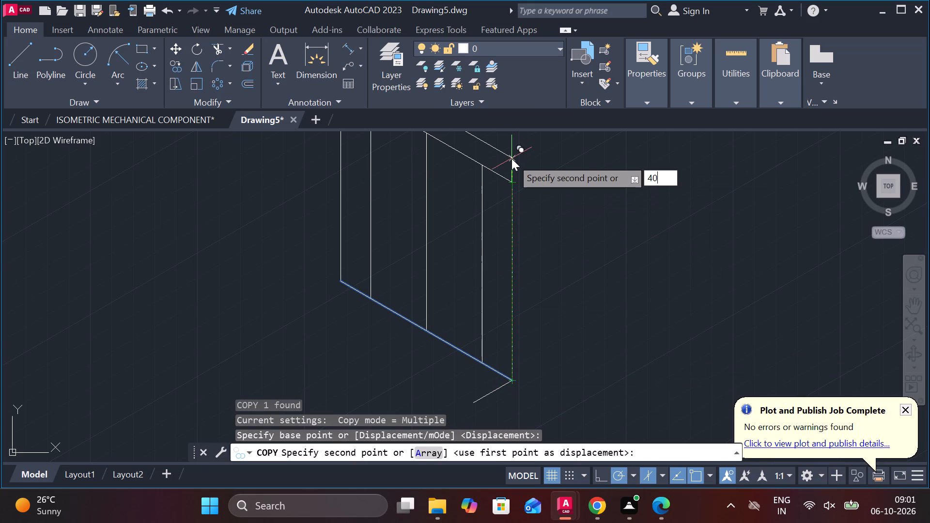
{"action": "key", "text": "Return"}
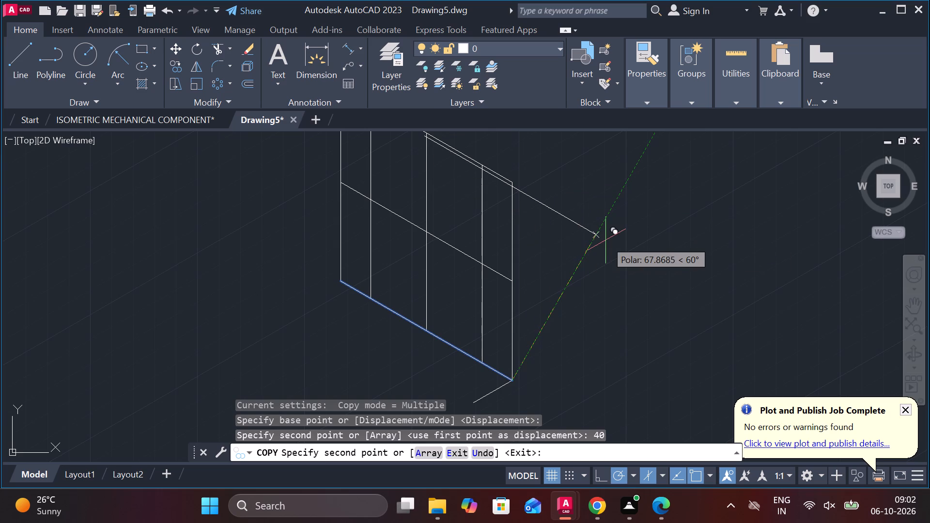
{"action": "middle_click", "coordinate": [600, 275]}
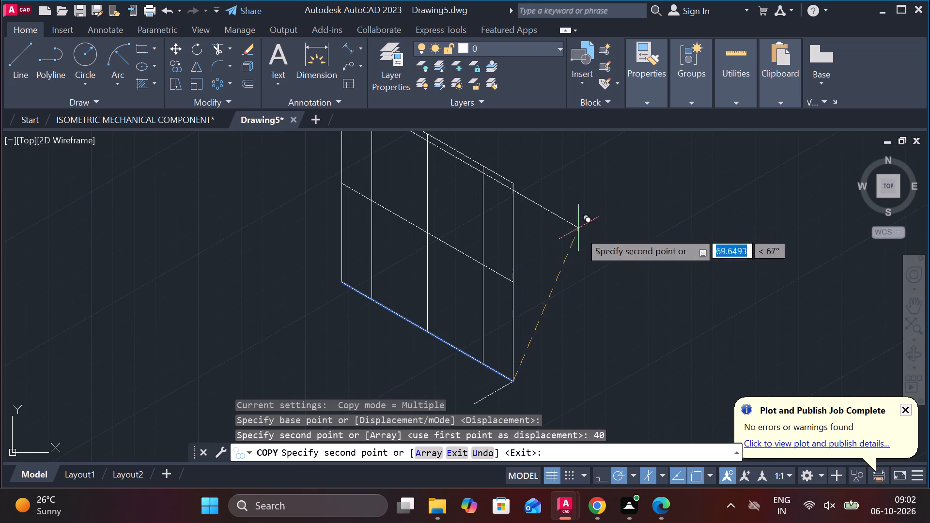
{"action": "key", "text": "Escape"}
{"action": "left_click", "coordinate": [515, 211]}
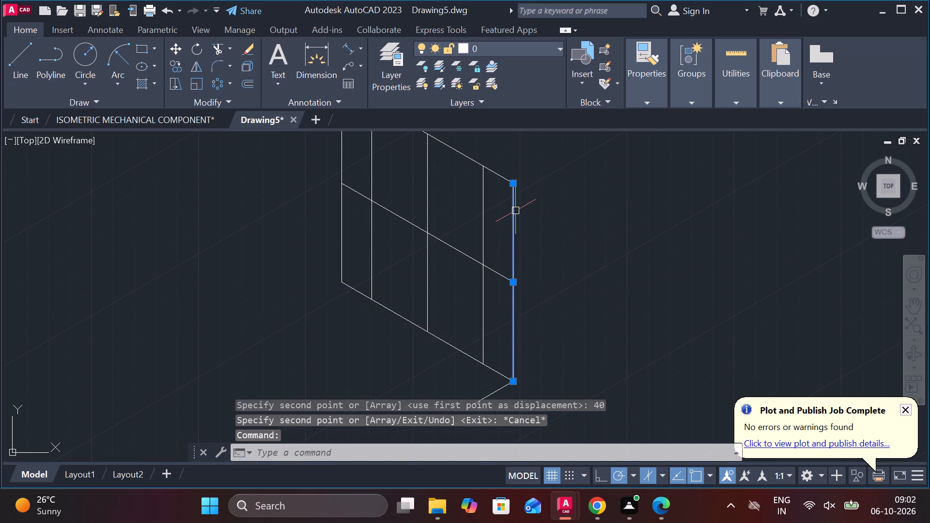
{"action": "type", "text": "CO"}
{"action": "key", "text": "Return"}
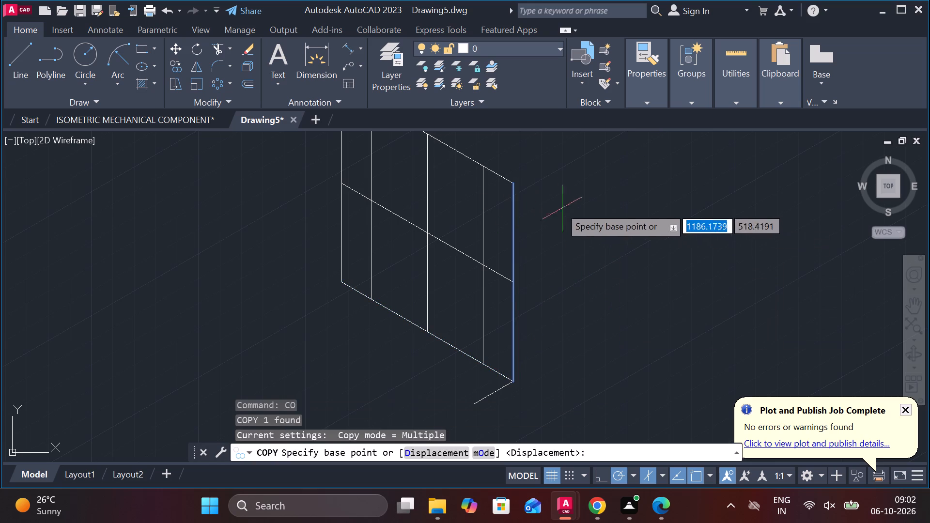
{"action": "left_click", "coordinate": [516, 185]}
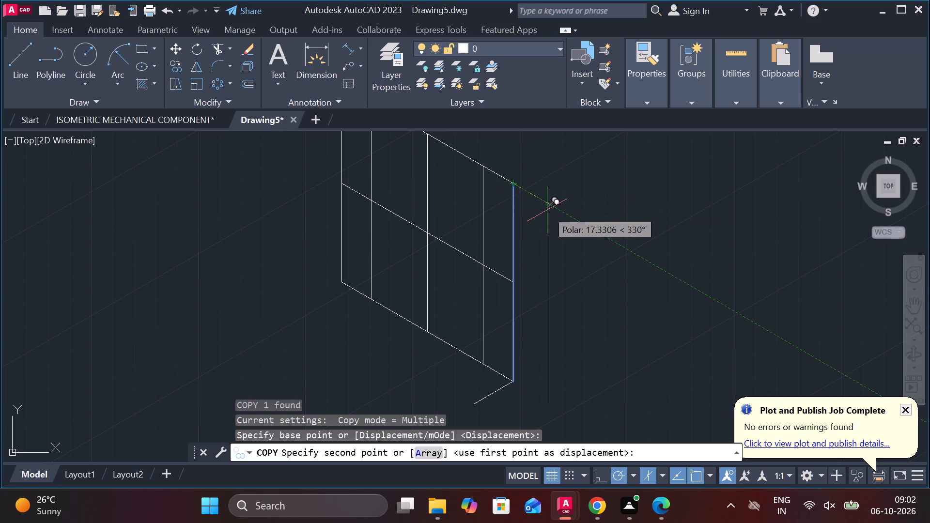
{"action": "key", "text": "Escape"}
Measure the gap between the 330° line copy and the parallelogram's adjacent vertical edge with an aligned dimension.
{"action": "left_click", "coordinate": [347, 52]}
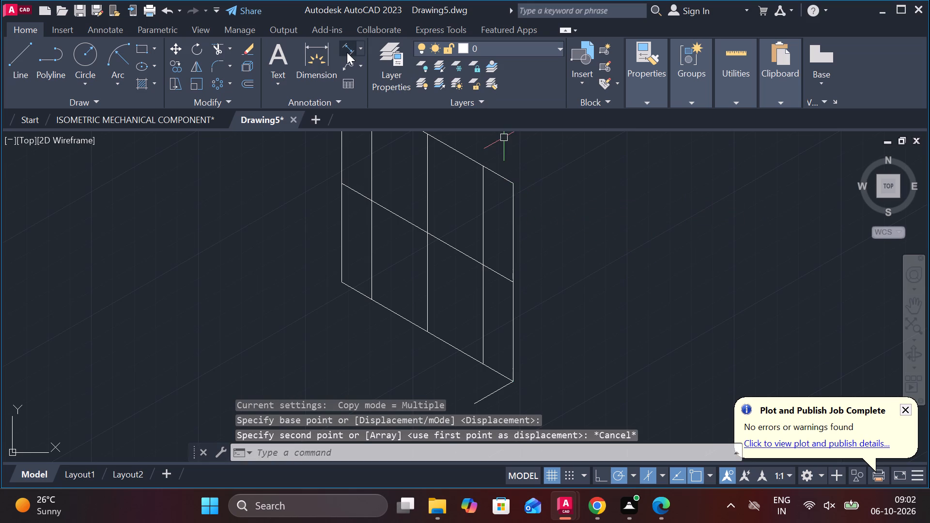
{"action": "left_click", "coordinate": [480, 268]}
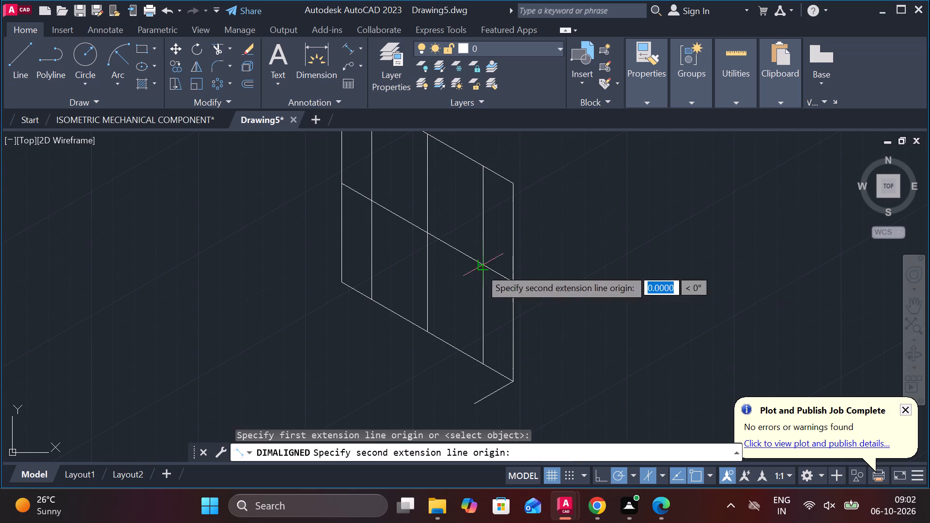
{"action": "left_click", "coordinate": [512, 288]}
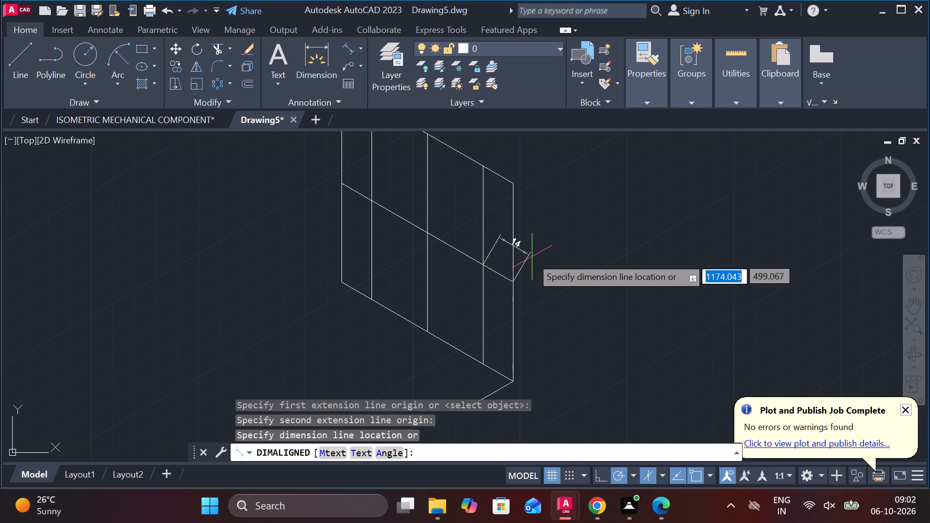
{"action": "key", "text": "Escape"}
Undo the line copies, the centre line and the parallelogram's other three edges, back to the short sloped line and 80-unit vertical.
{"action": "scroll", "coordinate": [530, 258], "scroll_direction": "down", "scroll_amount": 1}
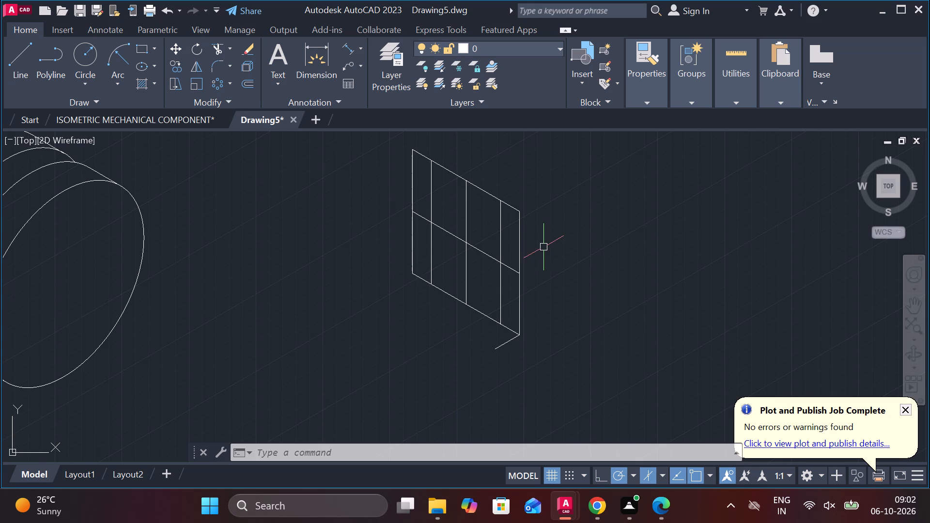
{"action": "key", "text": "ctrl+z"}
{"action": "key", "text": "ctrl+z"}
{"action": "key", "text": "ctrl+z"}
{"action": "key", "text": "ctrl+z"}
{"action": "key", "text": "ctrl+z"}
{"action": "key", "text": "ctrl+z"}
{"action": "key", "text": "ctrl+z"}
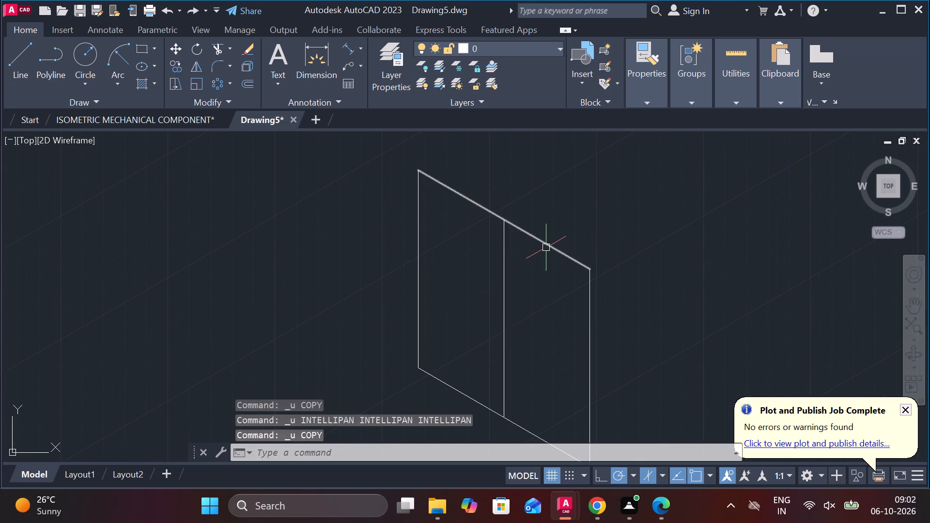
{"action": "key", "text": "ctrl+z"}
{"action": "key", "text": "ctrl+z"}
{"action": "key", "text": "ctrl+z"}
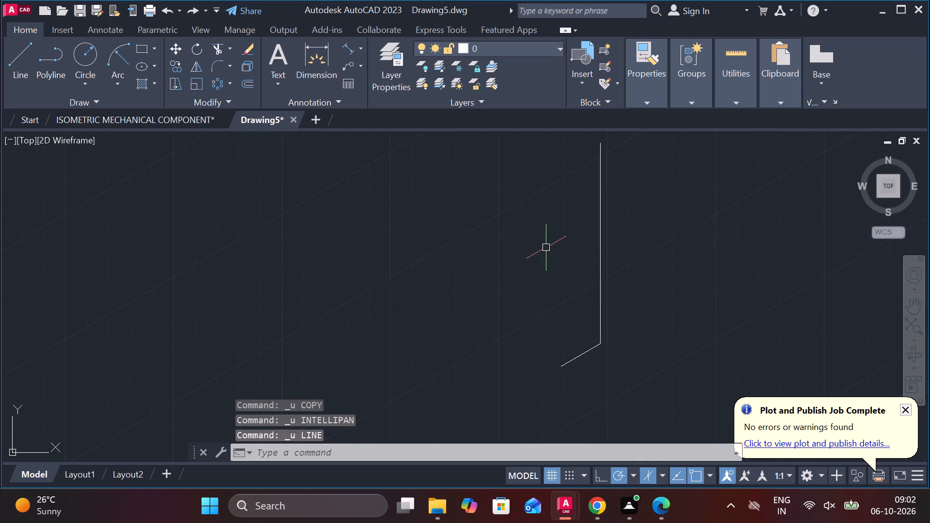
Complete the parallelogram from the vertical line's upper end: 92 units along 150°, 80 units down, and back to its lower end.
{"action": "middle_click", "coordinate": [479, 379]}
{"action": "key", "text": "l"}
{"action": "key", "text": "Return"}
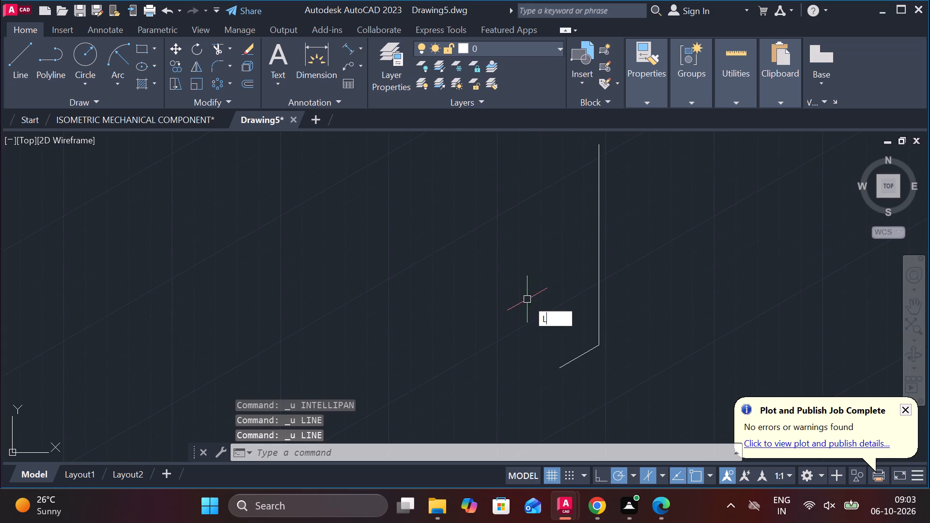
{"action": "middle_click_drag", "start_coordinate": [738, 228], "coordinate": [683, 412]}
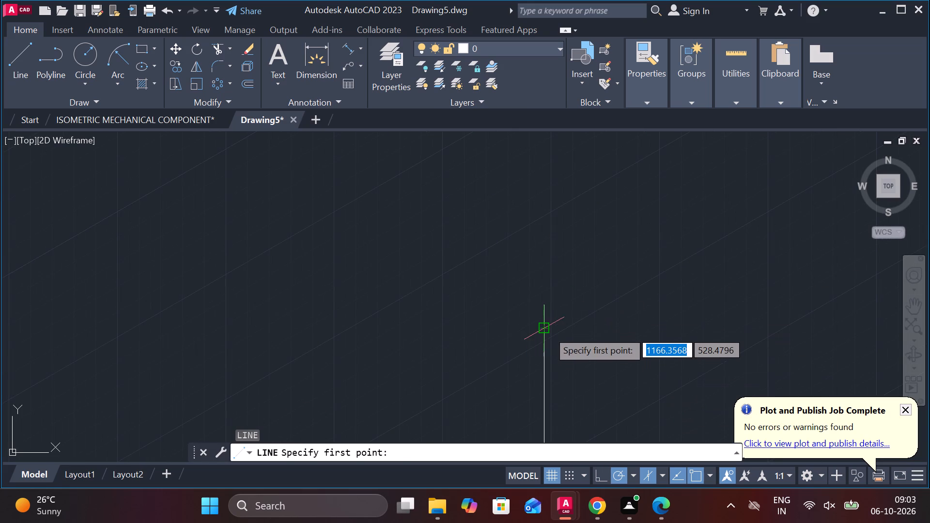
{"action": "left_click", "coordinate": [548, 331]}
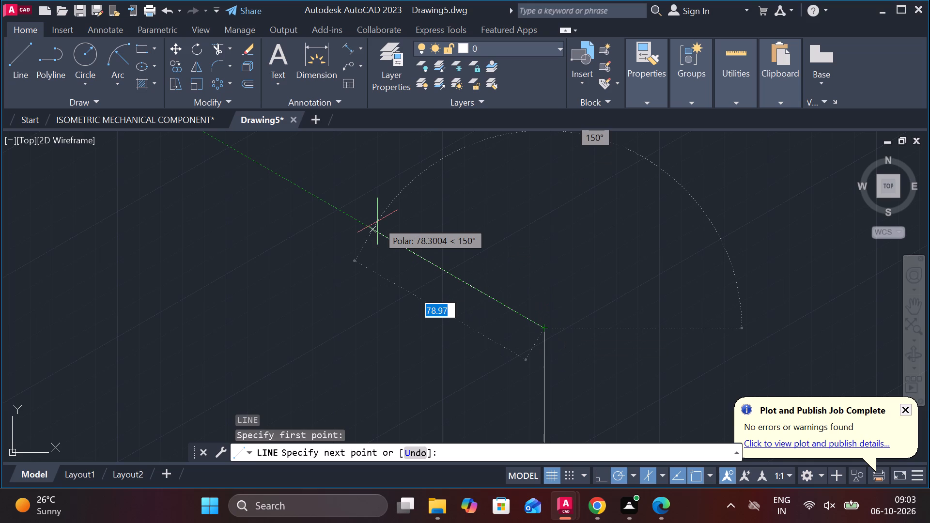
{"action": "key", "text": "9"}
{"action": "key", "text": "2"}
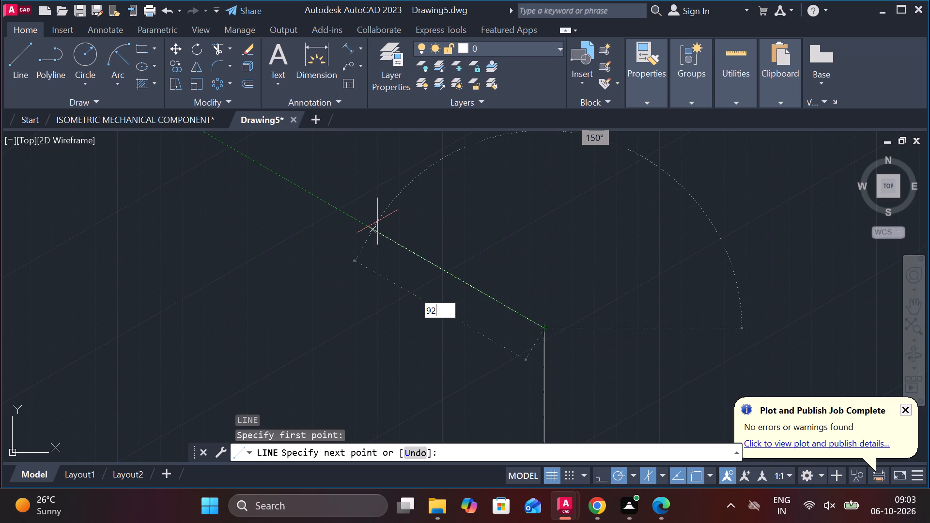
{"action": "key", "text": "Return"}
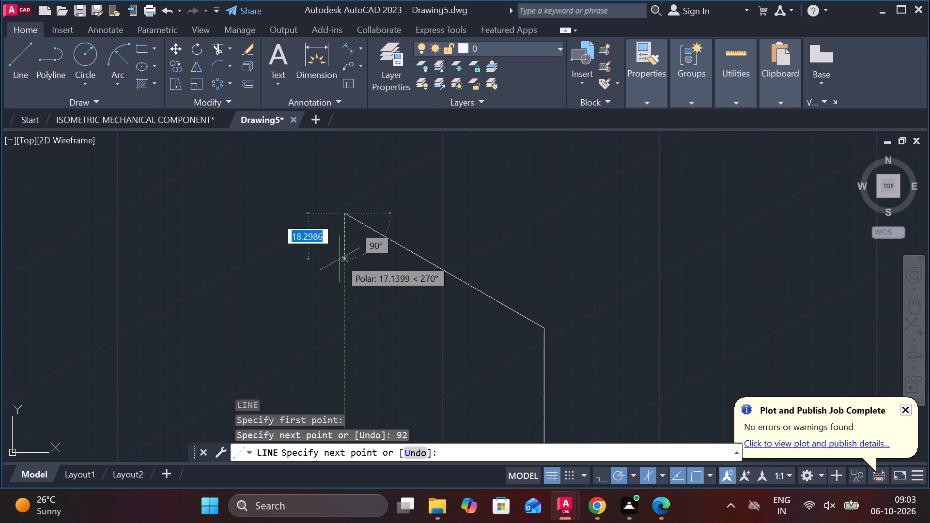
{"action": "type", "text": "80"}
{"action": "key", "text": "Return"}
{"action": "scroll", "coordinate": [339, 270], "scroll_direction": "down", "scroll_amount": 1}
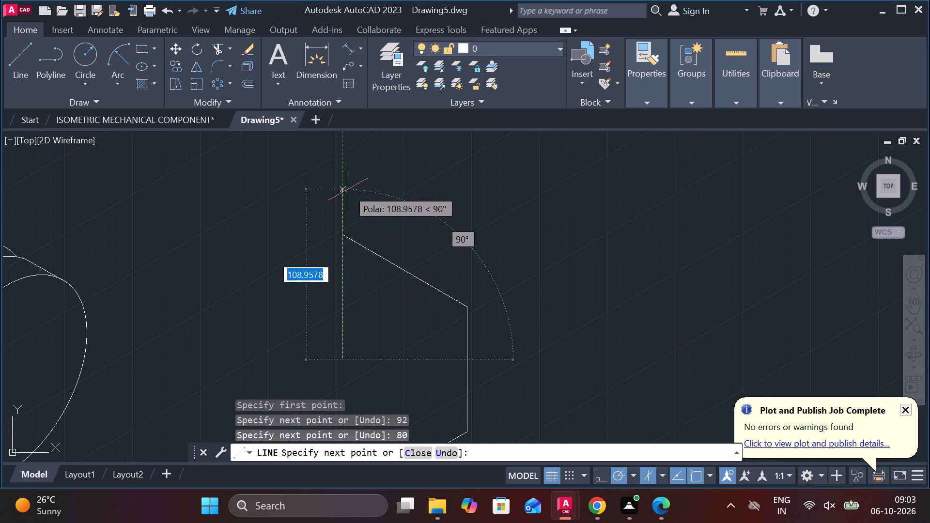
{"action": "middle_click_drag", "start_coordinate": [334, 294], "coordinate": [332, 195]}
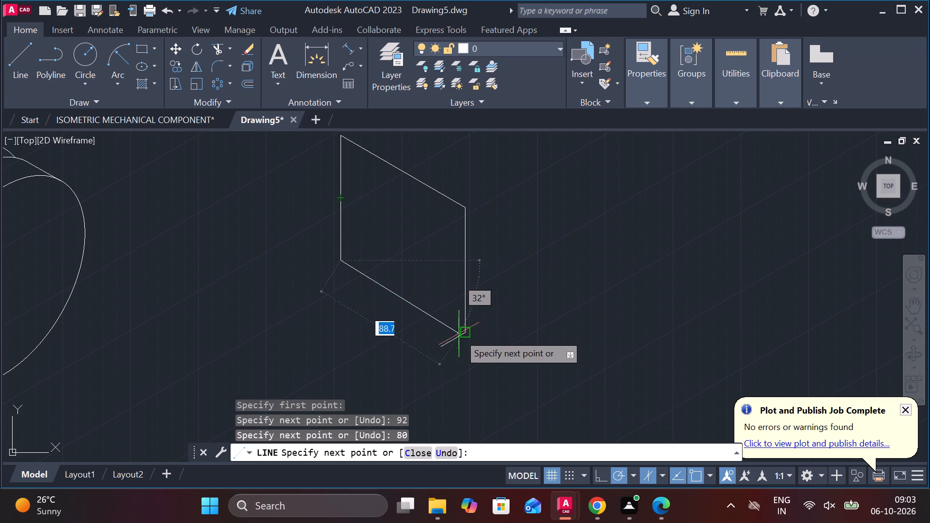
{"action": "left_click", "coordinate": [464, 334]}
{"action": "key", "text": "Escape"}
Draw a vertical centre line in the parallelogram from the midpoint of its upper sloped edge to its lower sloped edge.
{"action": "scroll", "coordinate": [483, 226], "scroll_direction": "up", "scroll_amount": 1}
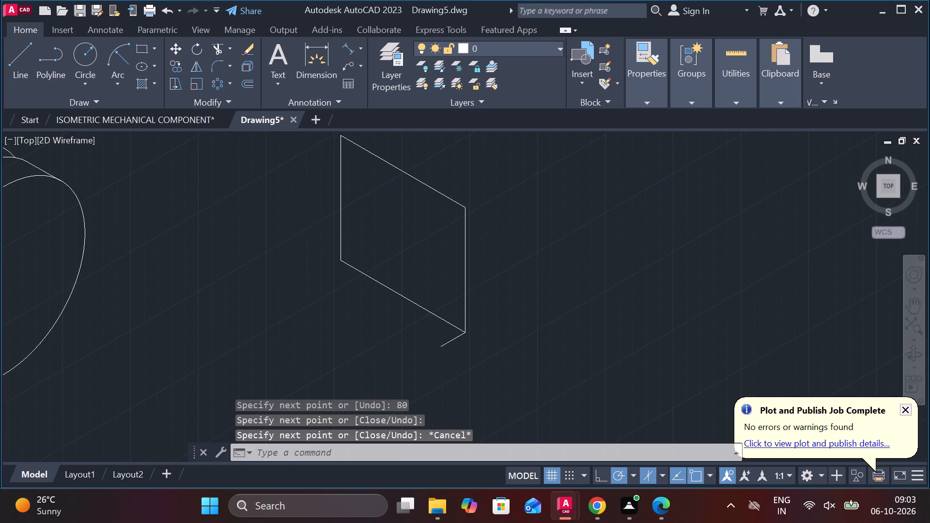
{"action": "key", "text": "l"}
{"action": "key", "text": "Return"}
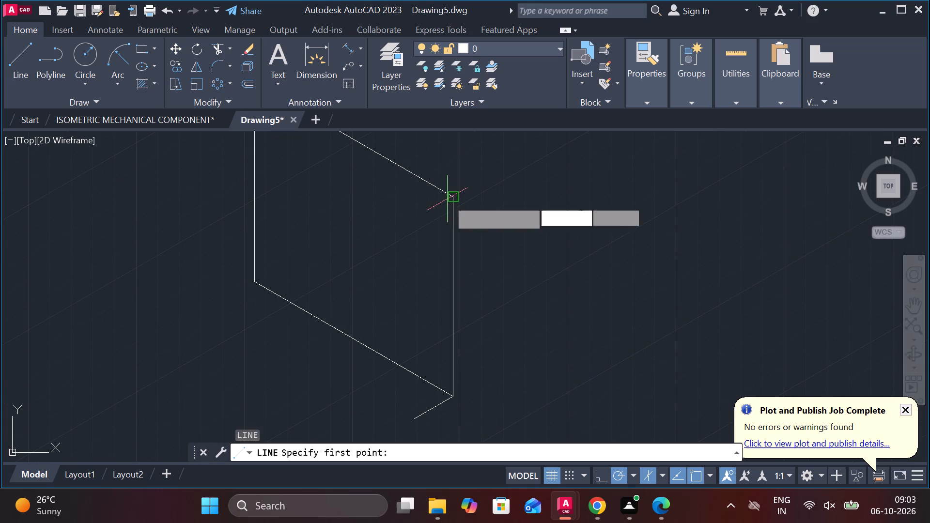
{"action": "scroll", "coordinate": [397, 158], "scroll_direction": "down", "scroll_amount": 1}
{"action": "middle_click_drag", "start_coordinate": [420, 159], "coordinate": [476, 231]}
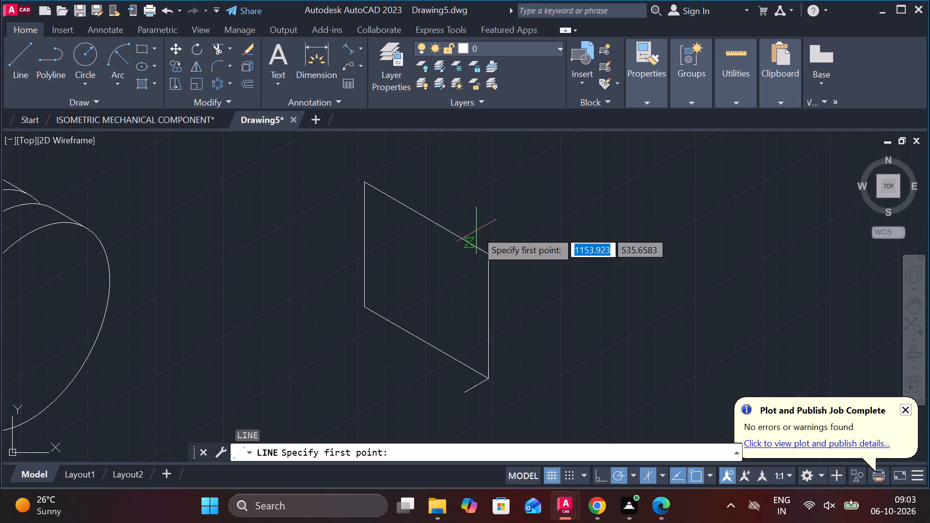
{"action": "left_click", "coordinate": [428, 217]}
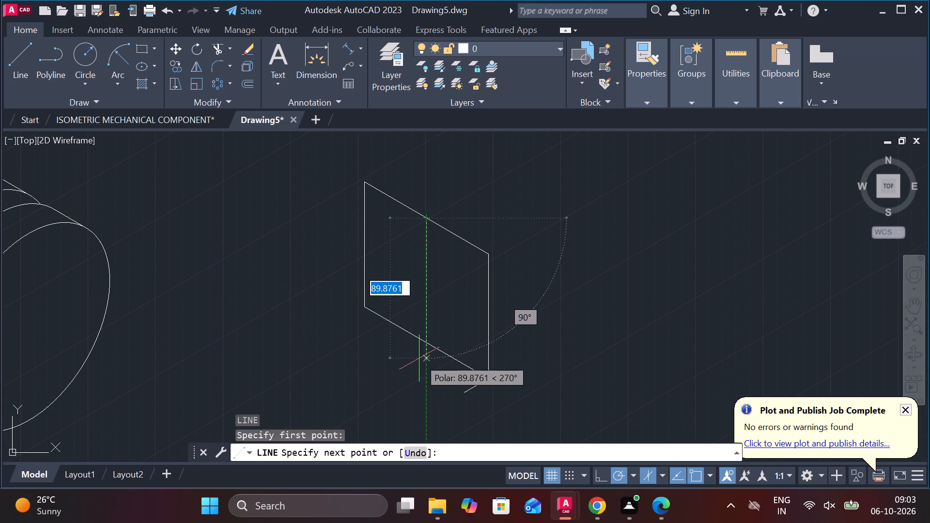
{"action": "left_click", "coordinate": [422, 342]}
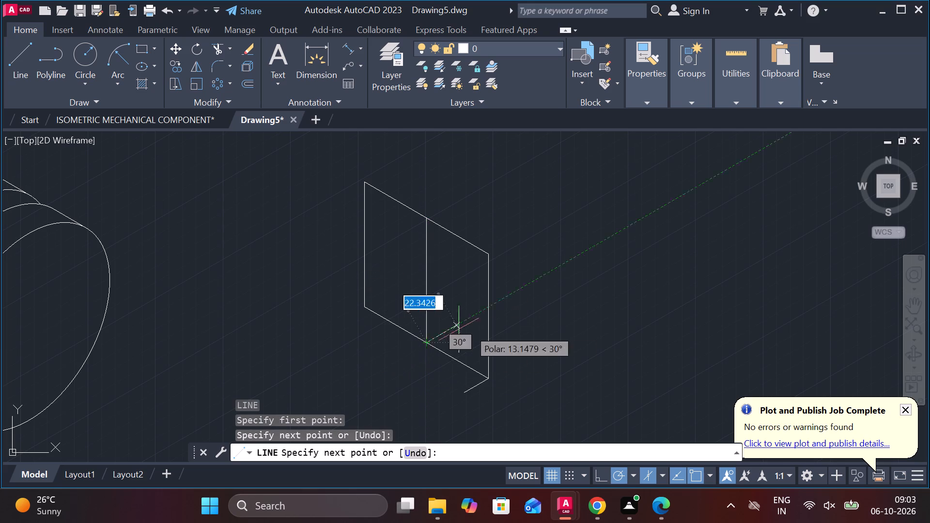
{"action": "key", "text": "Escape"}
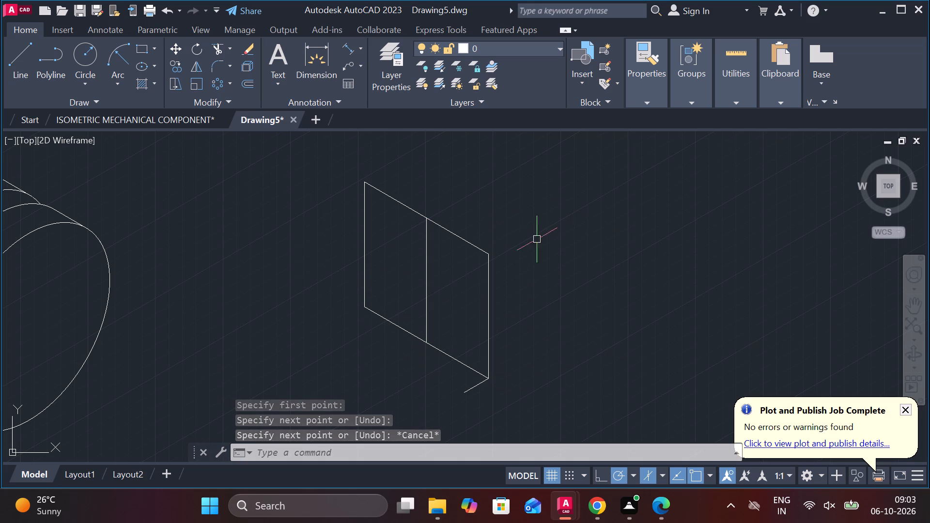
Copy the vertical centre line 26 units to each side along the sloped edge, at 330° and at 150°.
{"action": "left_click", "coordinate": [430, 240]}
{"action": "left_click", "coordinate": [430, 250]}
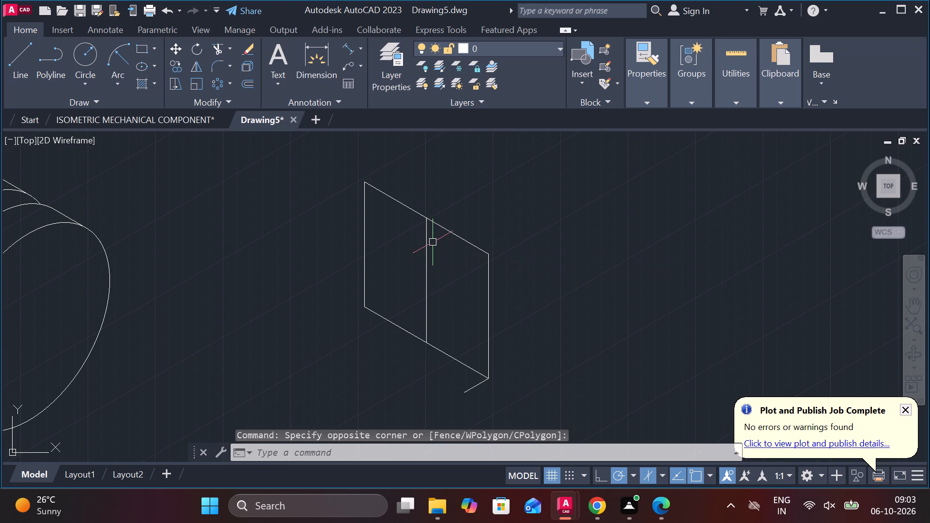
{"action": "left_click", "coordinate": [428, 246]}
{"action": "type", "text": "CO"}
{"action": "key", "text": "Return"}
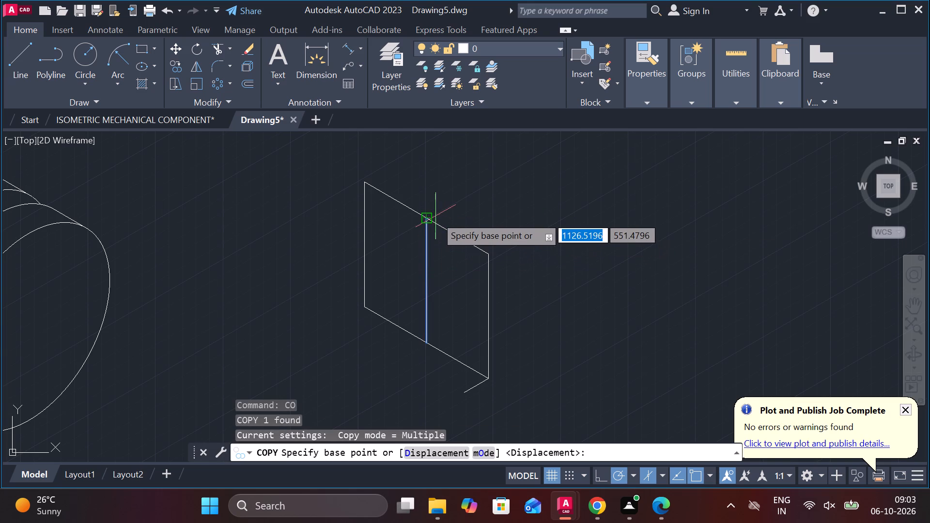
{"action": "left_click", "coordinate": [430, 216]}
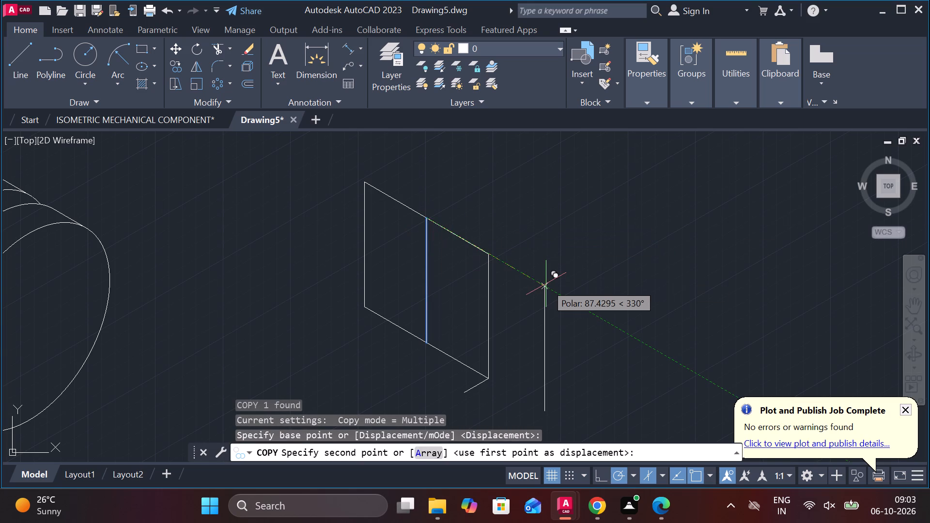
{"action": "type", "text": "26"}
{"action": "key", "text": "Return"}
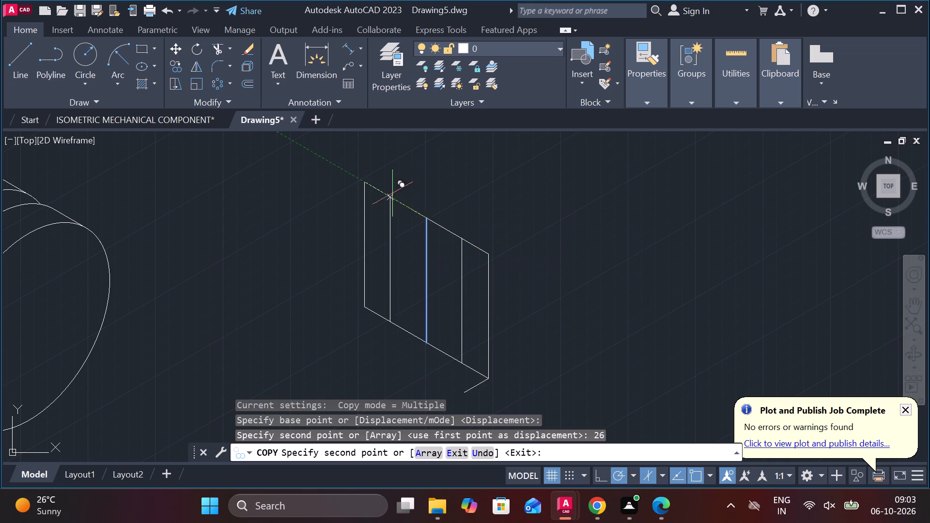
{"action": "type", "text": "26"}
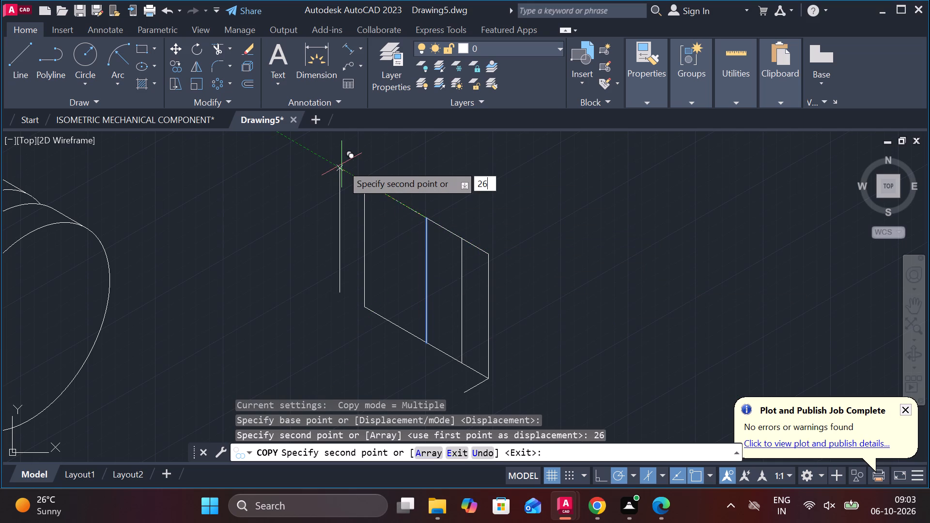
{"action": "key", "text": "Return"}
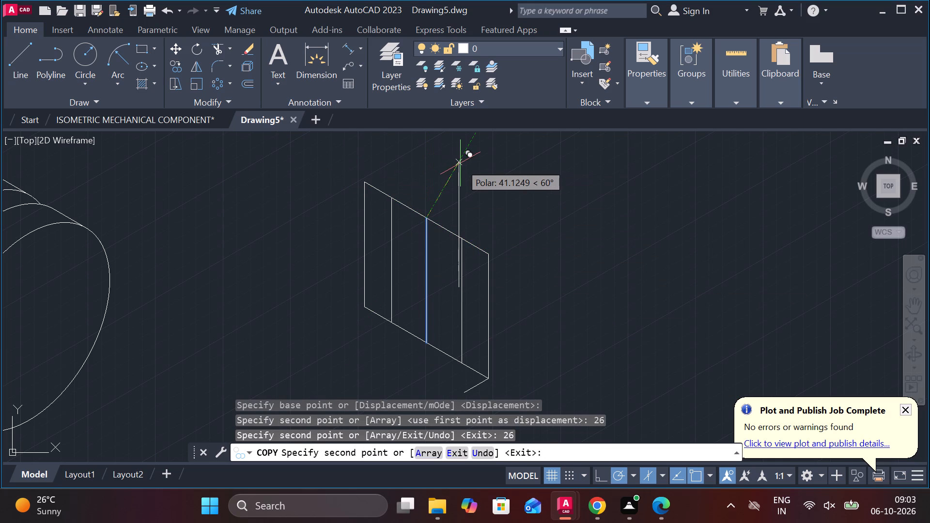
{"action": "key", "text": "Escape"}
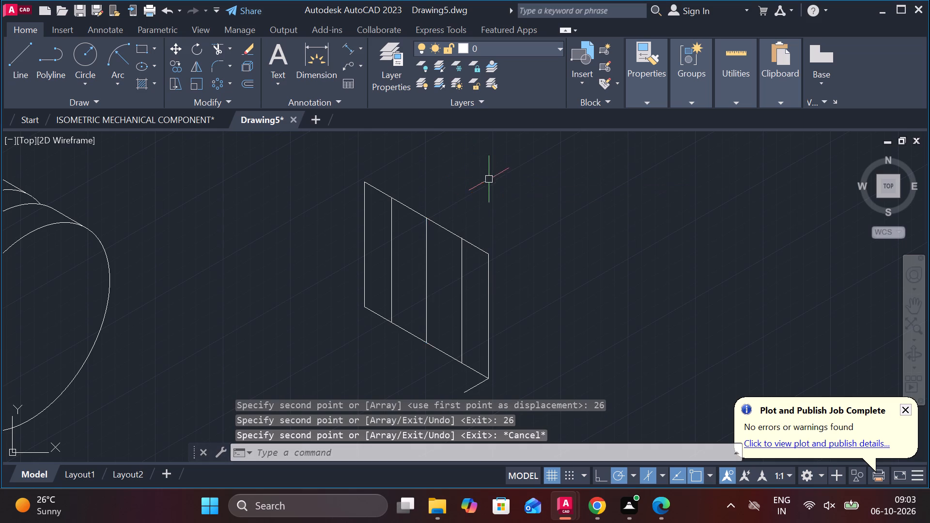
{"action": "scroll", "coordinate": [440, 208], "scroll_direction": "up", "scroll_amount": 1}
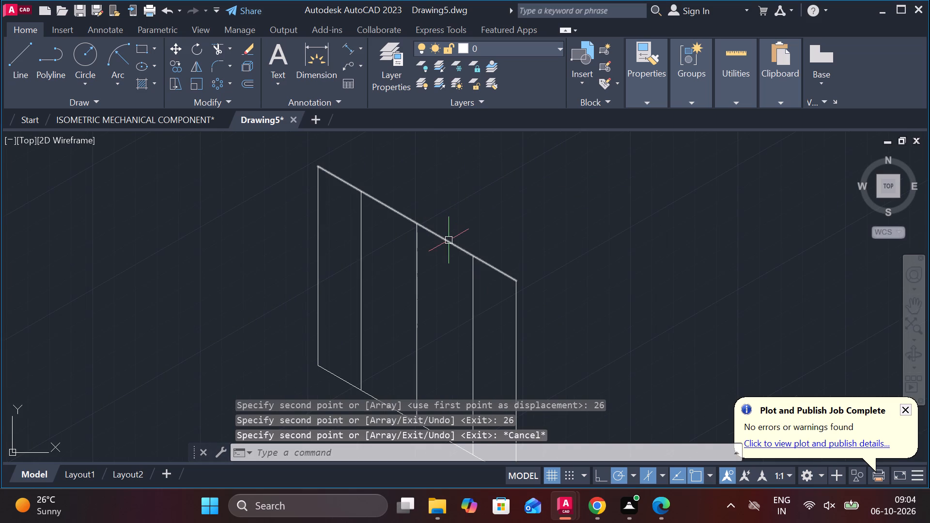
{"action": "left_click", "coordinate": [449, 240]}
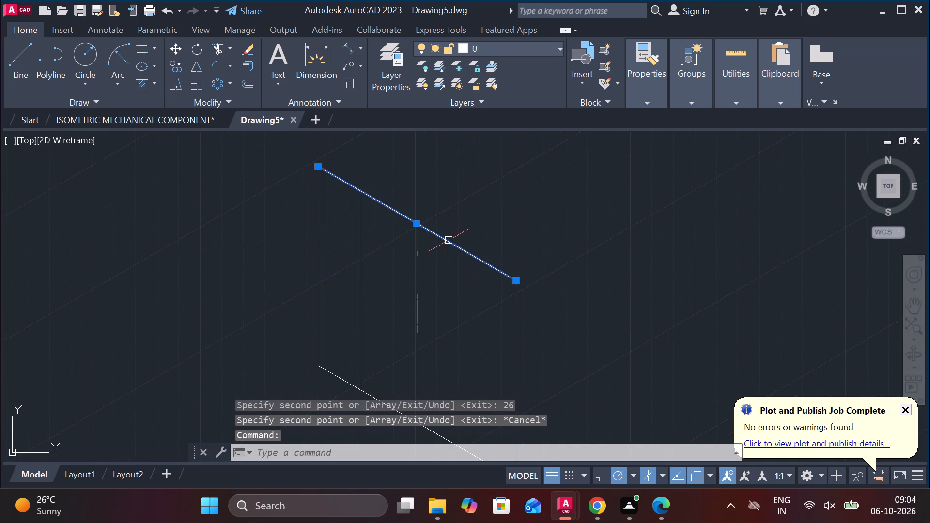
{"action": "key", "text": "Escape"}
Copy the parallelogram's bottom sloped edge 40 units straight up from its lower corner.
{"action": "scroll", "coordinate": [505, 222], "scroll_direction": "down", "scroll_amount": 1}
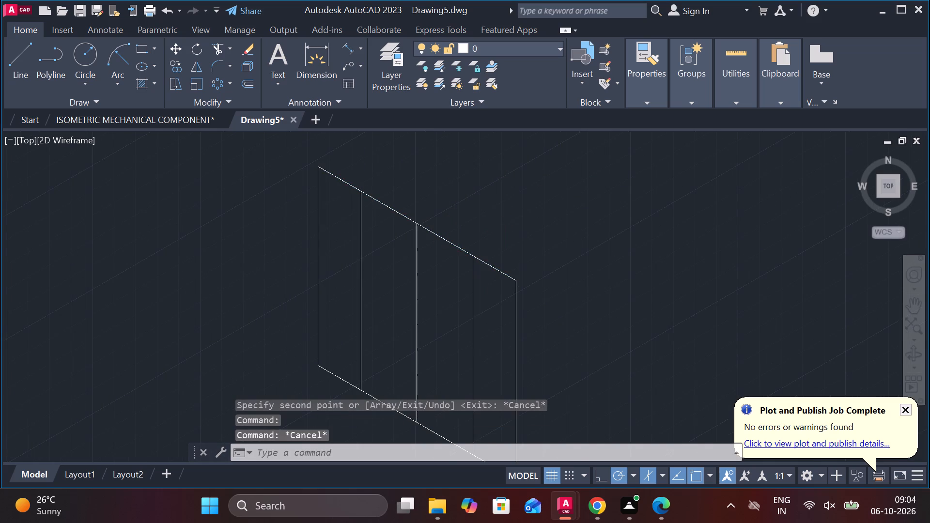
{"action": "left_click", "coordinate": [498, 372]}
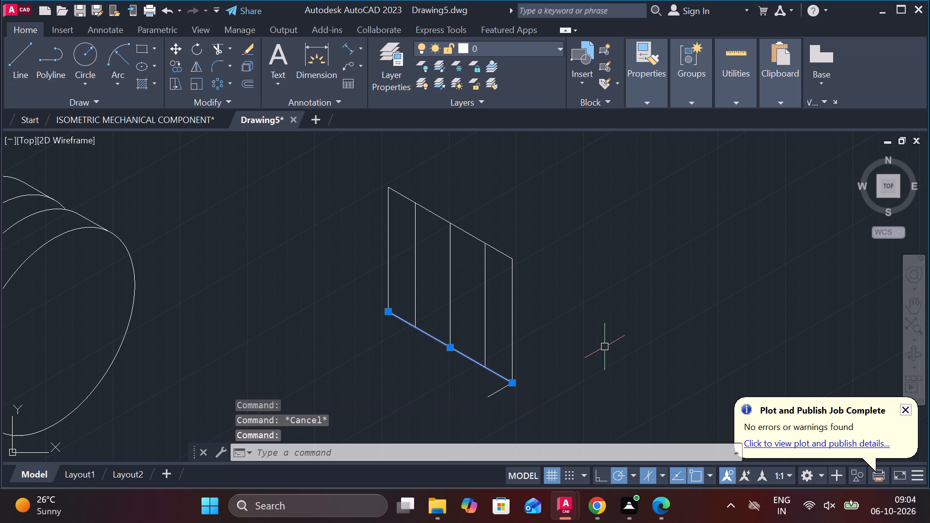
{"action": "type", "text": "CO"}
{"action": "key", "text": "Return"}
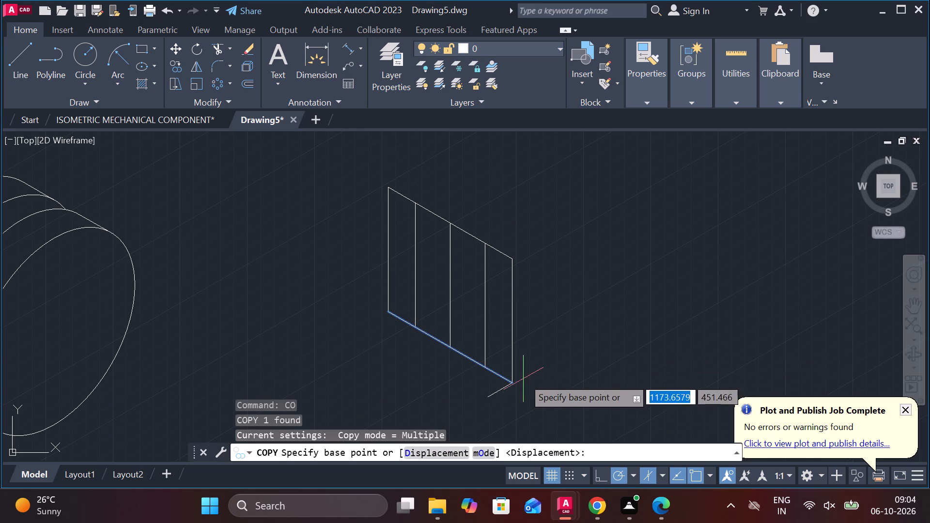
{"action": "left_click", "coordinate": [513, 380]}
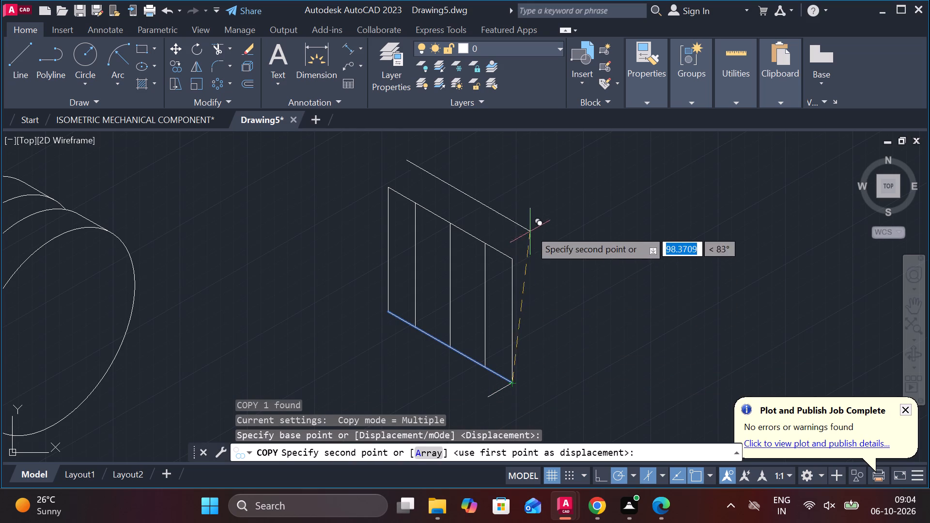
{"action": "type", "text": "40"}
{"action": "key", "text": "Return"}
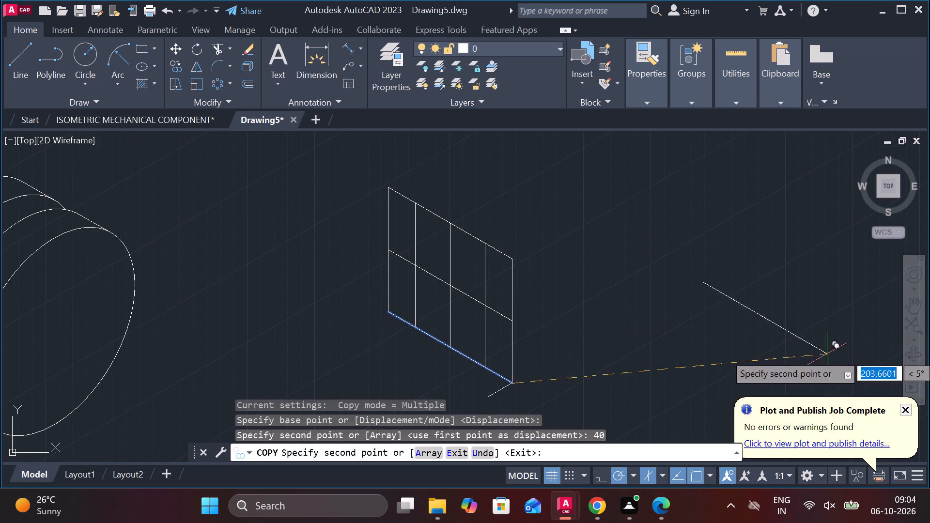
{"action": "key", "text": "Escape"}
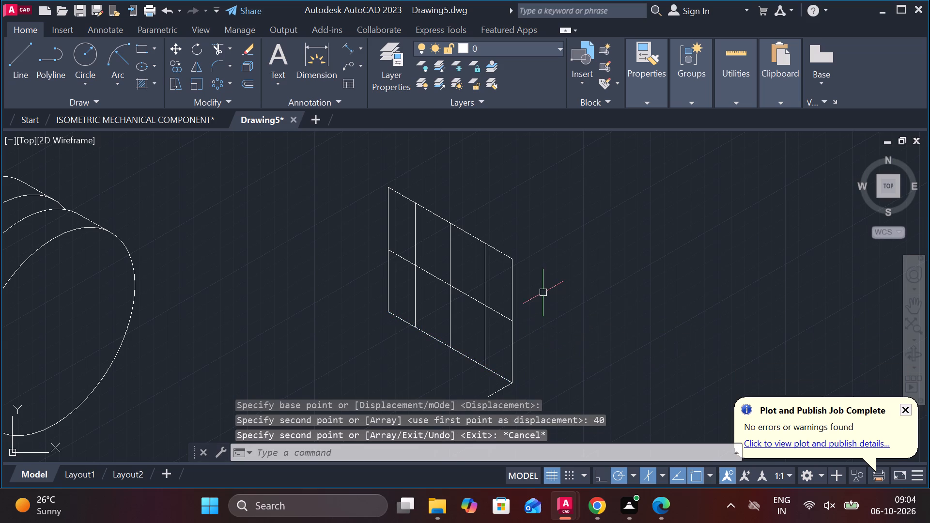
{"action": "scroll", "coordinate": [543, 291], "scroll_direction": "up", "scroll_amount": 1}
{"action": "middle_click_drag", "start_coordinate": [613, 324], "coordinate": [640, 344]}
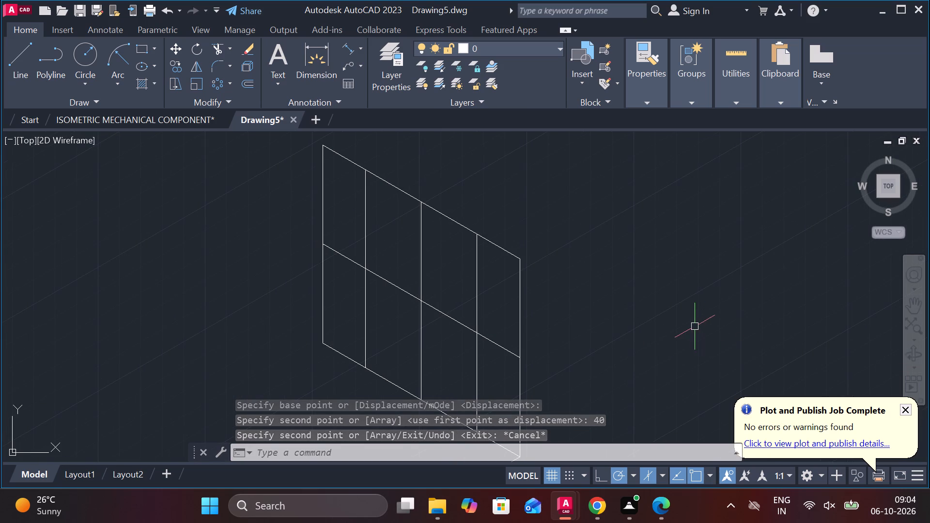
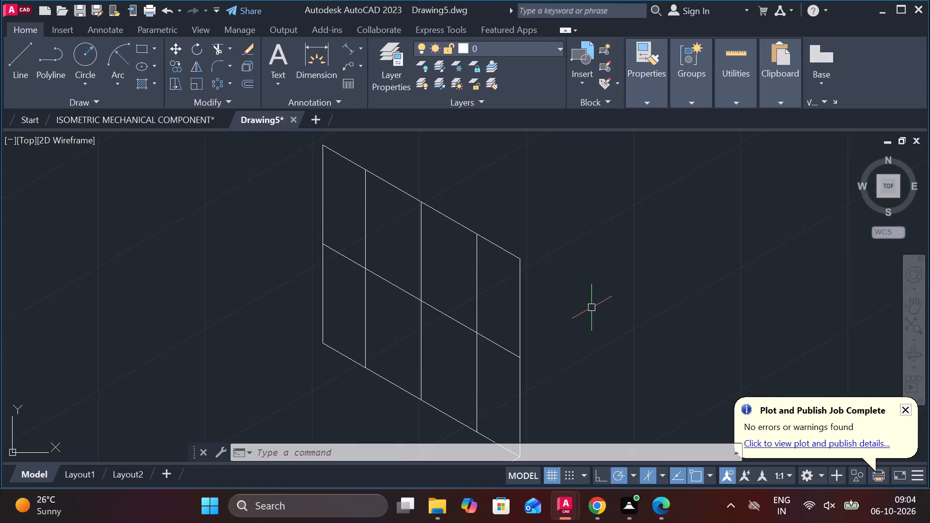
Copy the parallelogram's upper sloped edge 20 units straight down from its lower-right end.
{"action": "left_click", "coordinate": [506, 247]}
{"action": "type", "text": "CO"}
{"action": "key", "text": "Return"}
{"action": "left_click", "coordinate": [519, 257]}
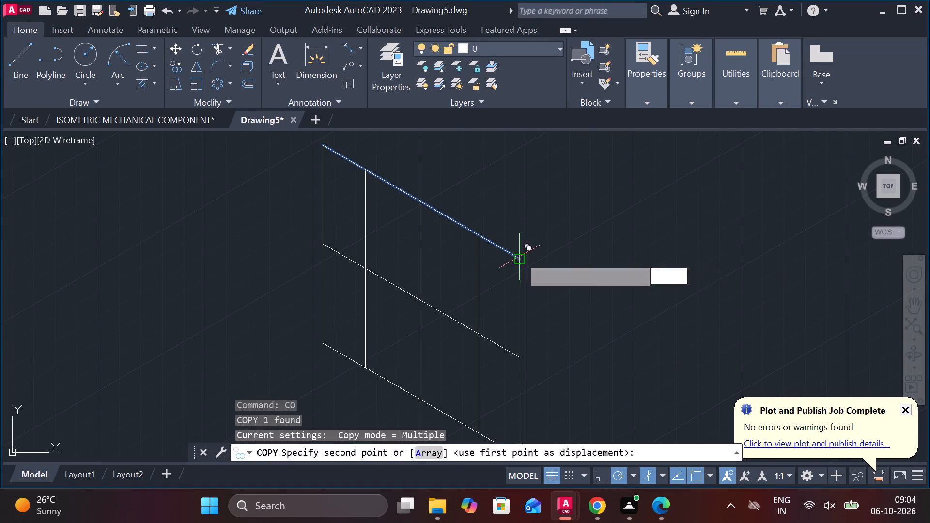
{"action": "middle_click_drag", "start_coordinate": [522, 309], "coordinate": [521, 225]}
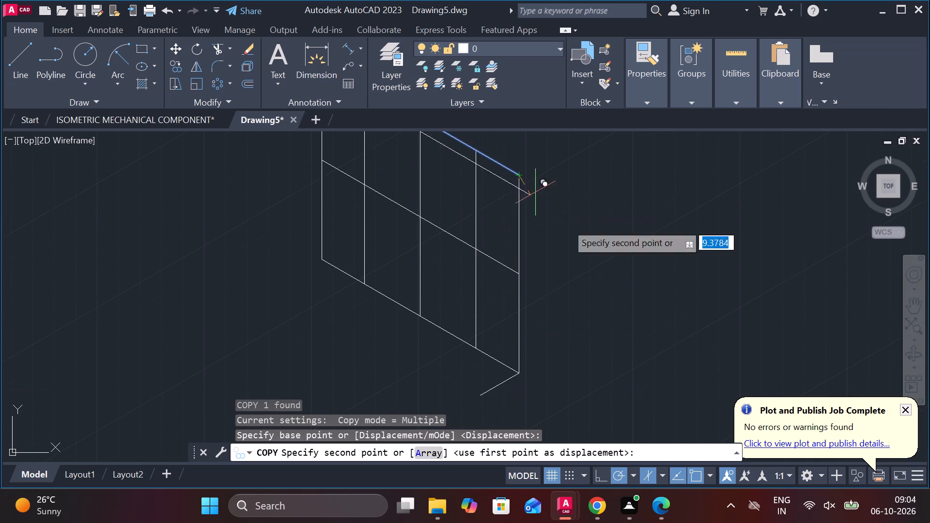
{"action": "type", "text": "20"}
{"action": "key", "text": "Return"}
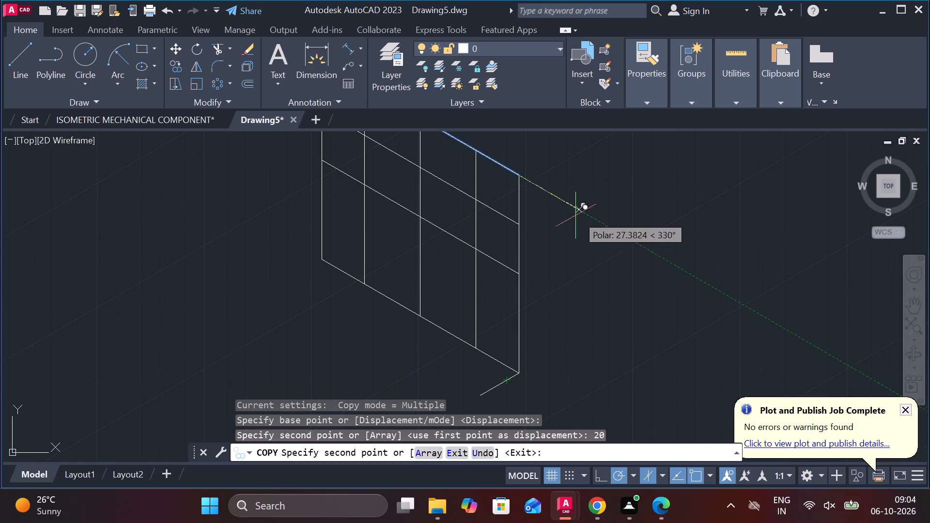
{"action": "key", "text": "Escape"}
Draw a radius 20 isocircle on the left isoplane, centred where the new sloped line crosses the right offset vertical line.
{"action": "middle_click_drag", "start_coordinate": [583, 210], "coordinate": [598, 272]}
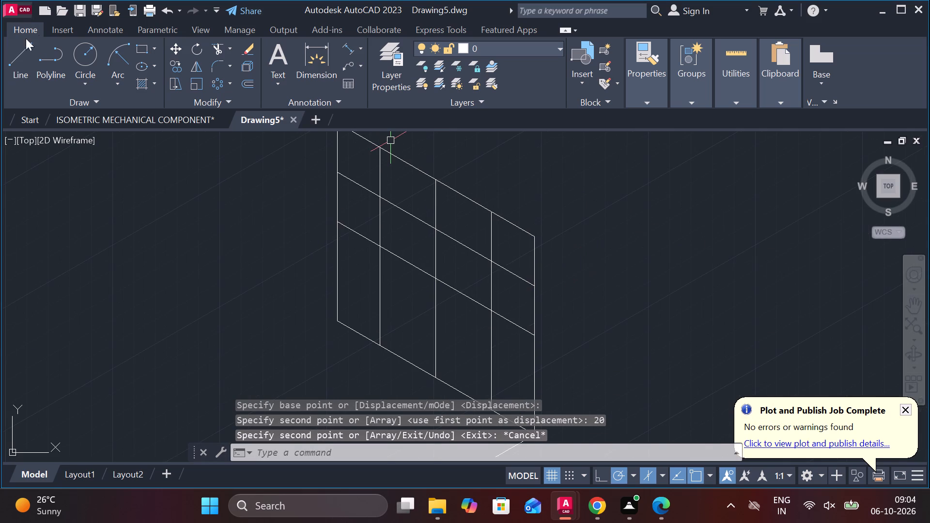
{"action": "key", "text": "e"}
{"action": "key", "text": "l"}
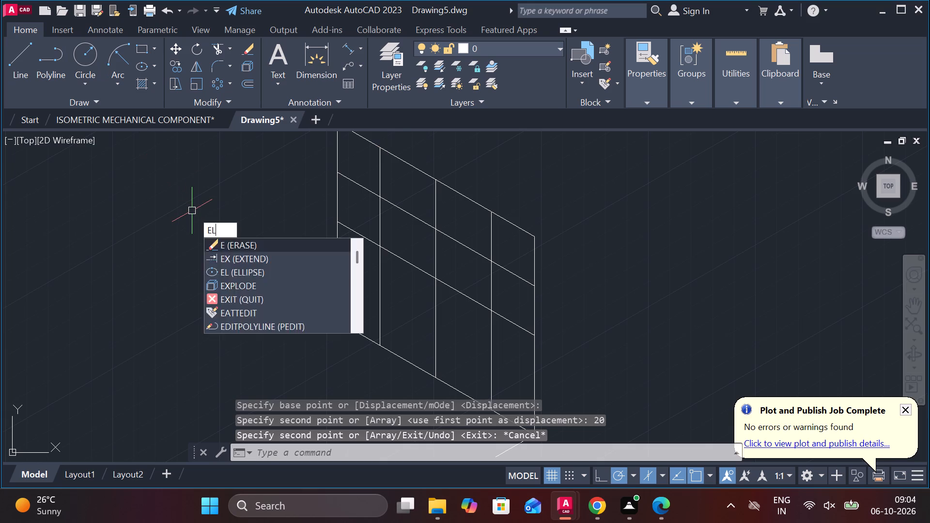
{"action": "key", "text": "Return"}
{"action": "key", "text": "i"}
{"action": "key", "text": "Return"}
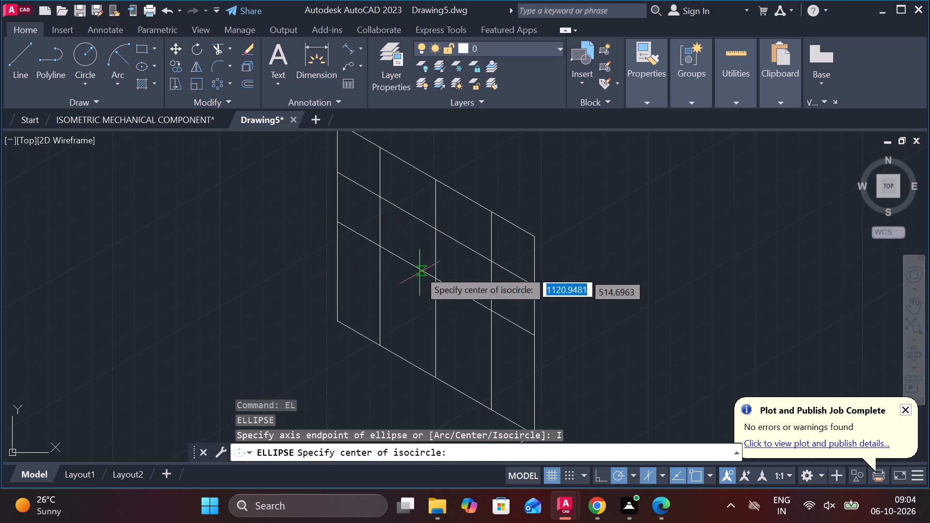
{"action": "left_click", "coordinate": [487, 263]}
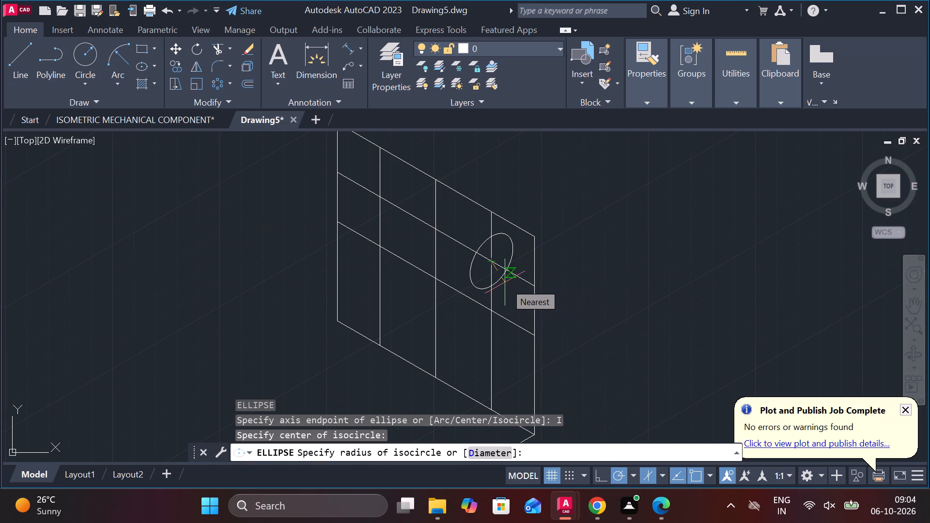
{"action": "key", "text": "F5"}
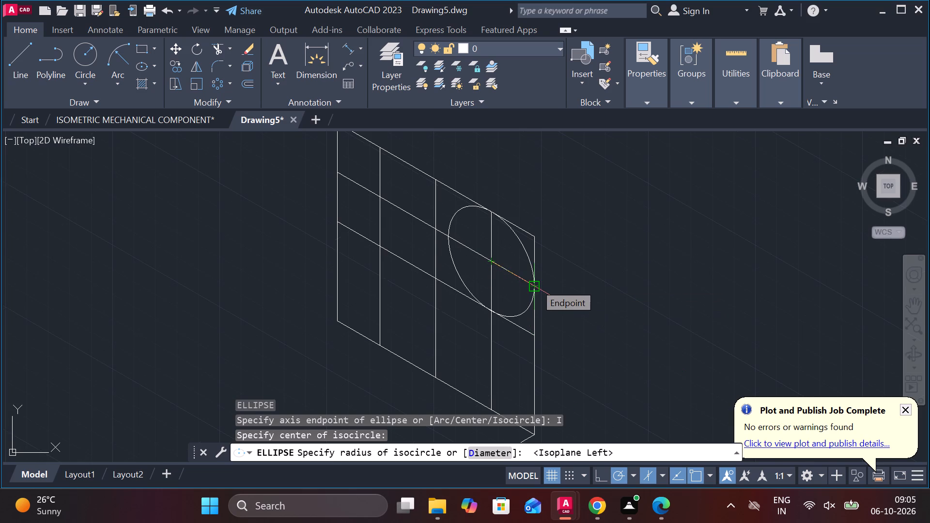
{"action": "type", "text": "20"}
{"action": "key", "text": "Return"}
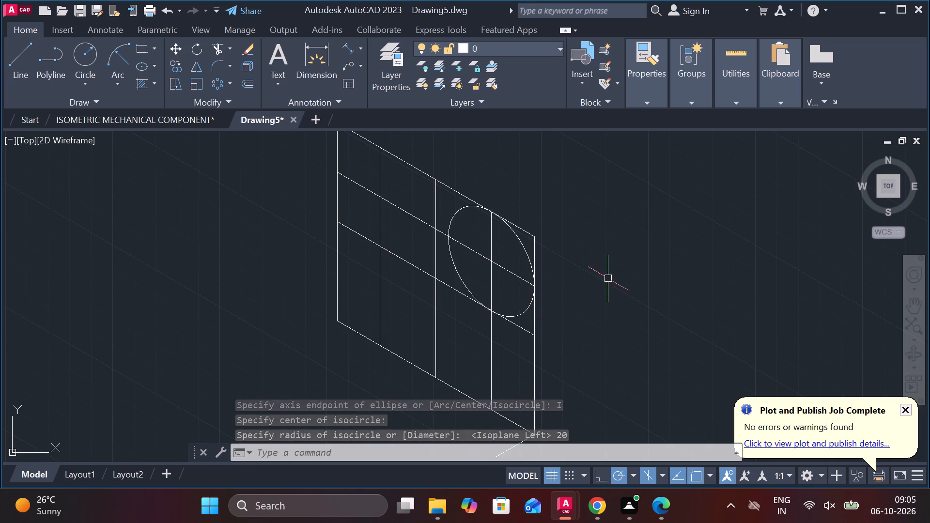
Draw a concentric isocircle of radius 10 inside the radius 20 isocircle.
{"action": "type", "text": "EL"}
{"action": "key", "text": "Return"}
{"action": "key", "text": "i"}
{"action": "key", "text": "Return"}
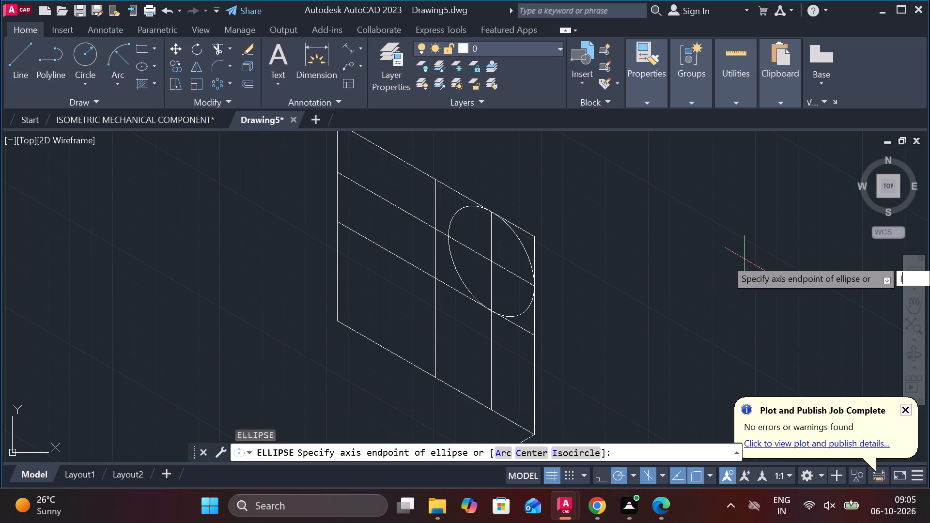
{"action": "left_click", "coordinate": [488, 265]}
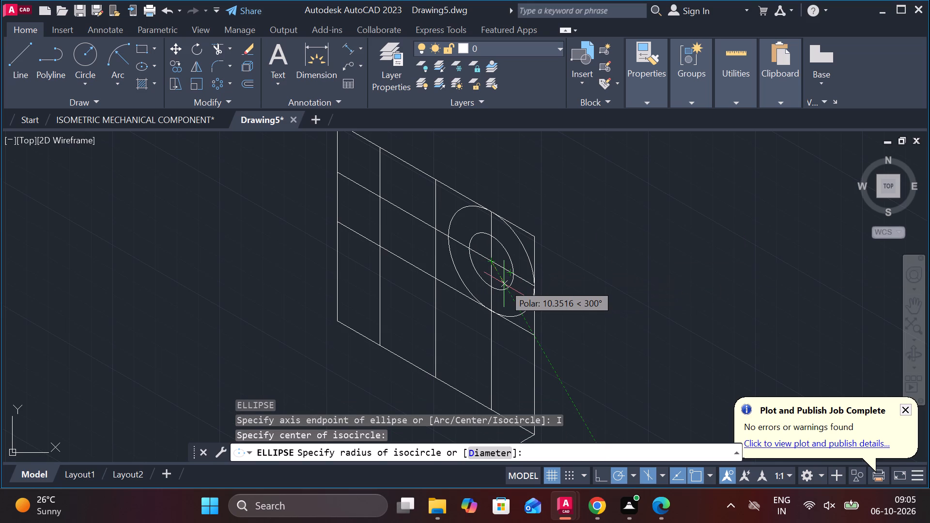
{"action": "type", "text": "10"}
{"action": "key", "text": "Return"}
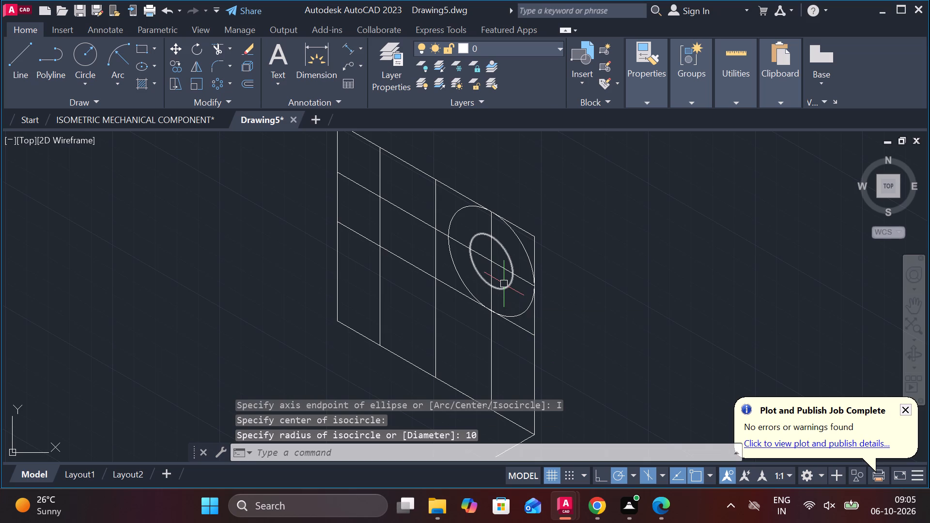
Copy both isocircles from their centre 52 units along 150° to the left offset vertical line's intersection with the sloped centre line.
{"action": "middle_click_drag", "start_coordinate": [587, 244], "coordinate": [602, 294]}
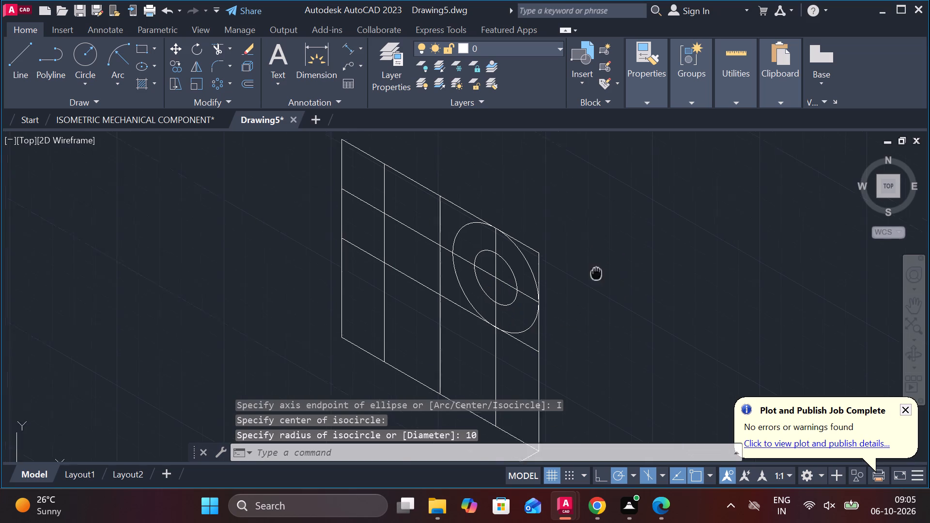
{"action": "middle_click_drag", "start_coordinate": [602, 294], "coordinate": [604, 302]}
{"action": "left_click", "coordinate": [536, 305]}
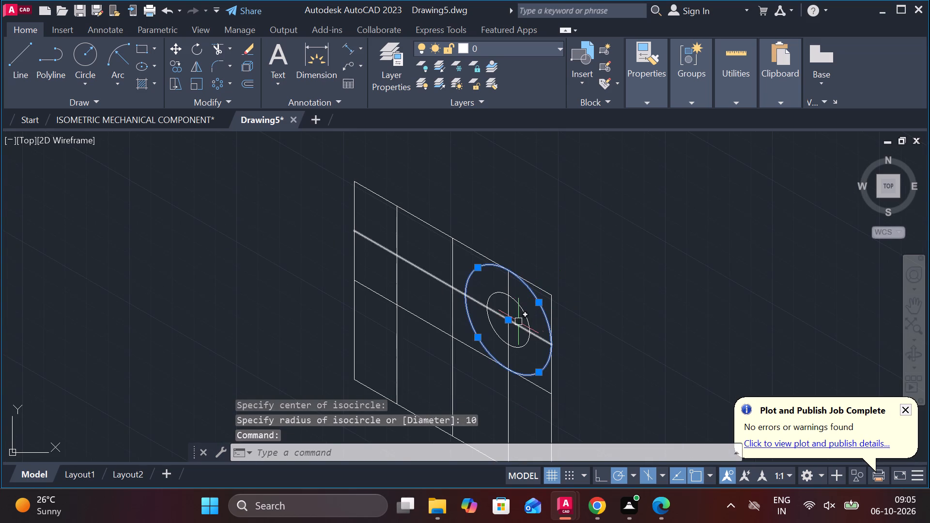
{"action": "left_click", "coordinate": [523, 319]}
{"action": "type", "text": "CO"}
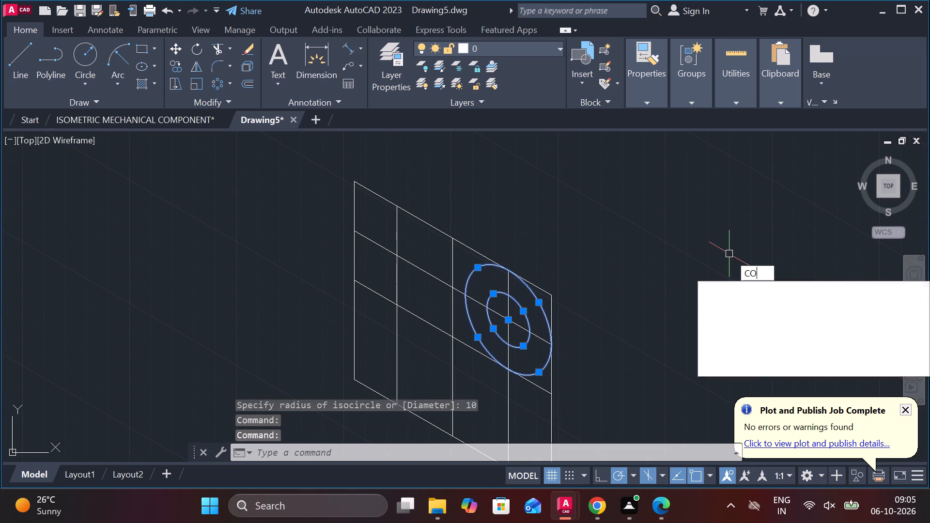
{"action": "key", "text": "Return"}
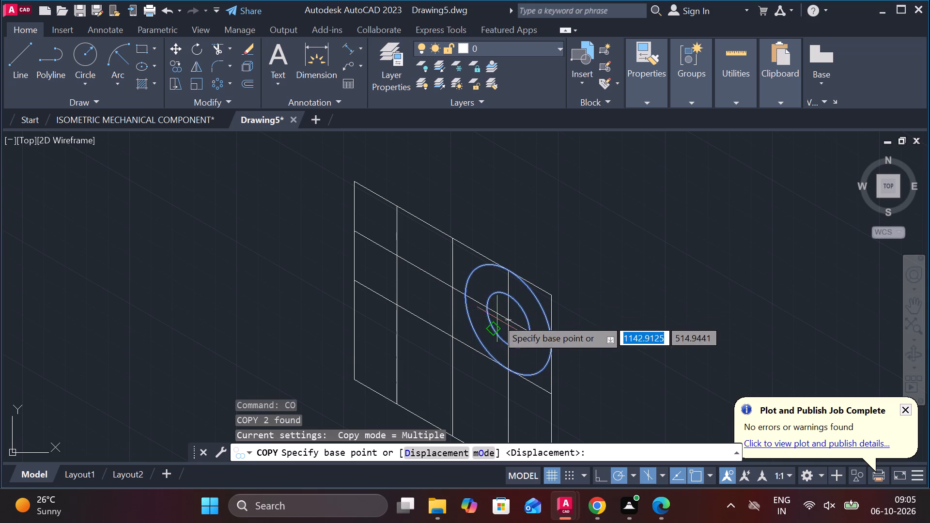
{"action": "scroll", "coordinate": [514, 308], "scroll_direction": "up", "scroll_amount": 1}
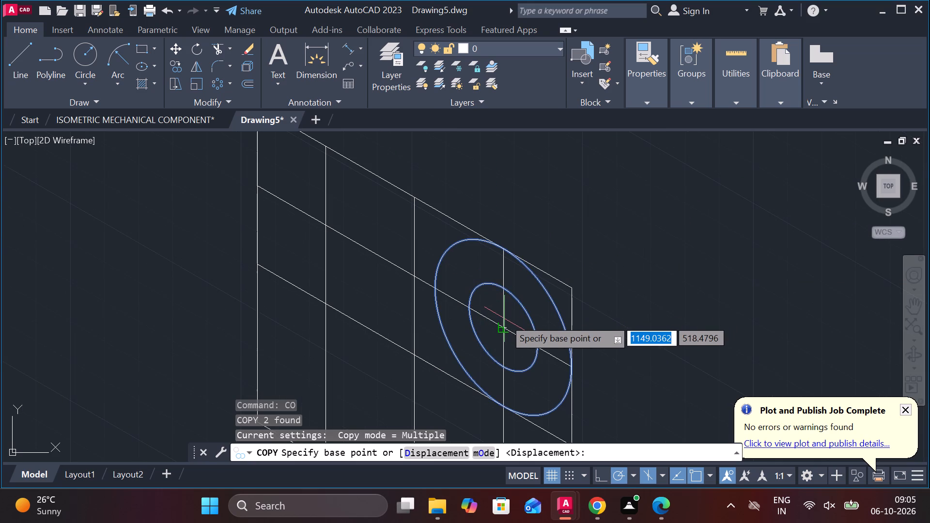
{"action": "left_click", "coordinate": [503, 325]}
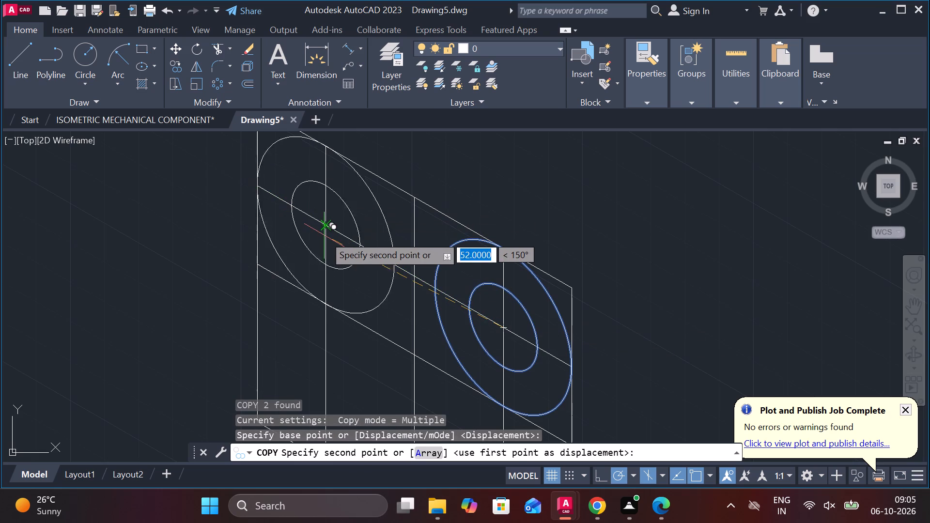
{"action": "scroll", "coordinate": [324, 235], "scroll_direction": "up", "scroll_amount": 2}
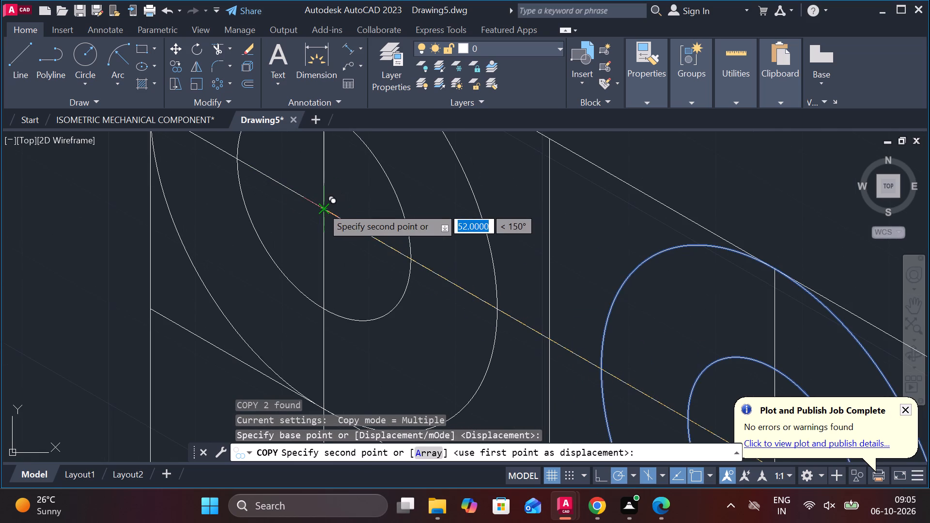
{"action": "left_click", "coordinate": [322, 207]}
{"action": "scroll", "coordinate": [322, 207], "scroll_direction": "down", "scroll_amount": 2}
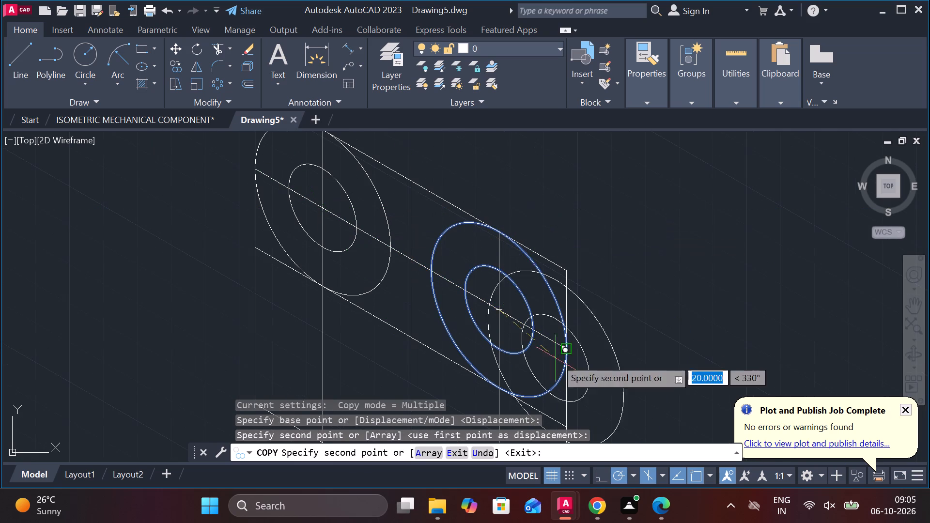
{"action": "key", "text": "Escape"}
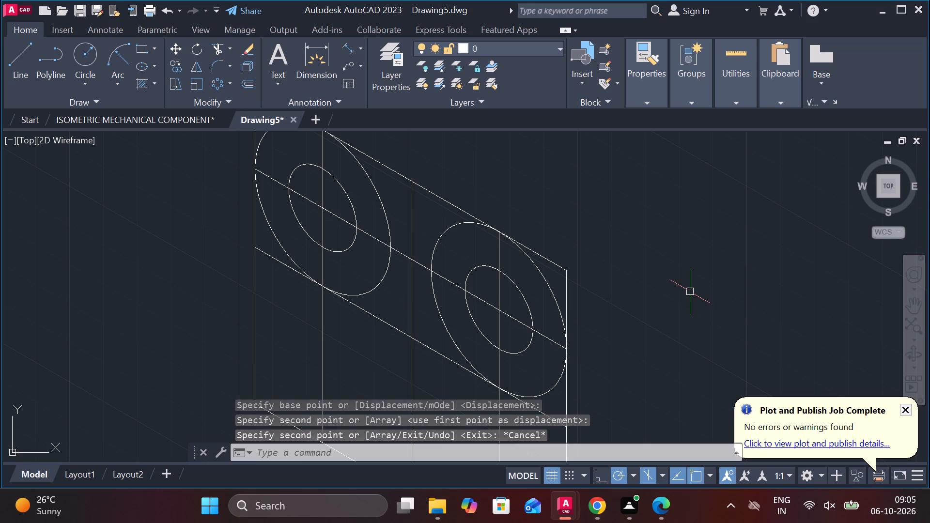
Trim the straight edge pieces outside the large isocircles at the face's two upper corners.
{"action": "scroll", "coordinate": [690, 292], "scroll_direction": "down", "scroll_amount": 2}
{"action": "middle_click_drag", "start_coordinate": [681, 292], "coordinate": [647, 278]}
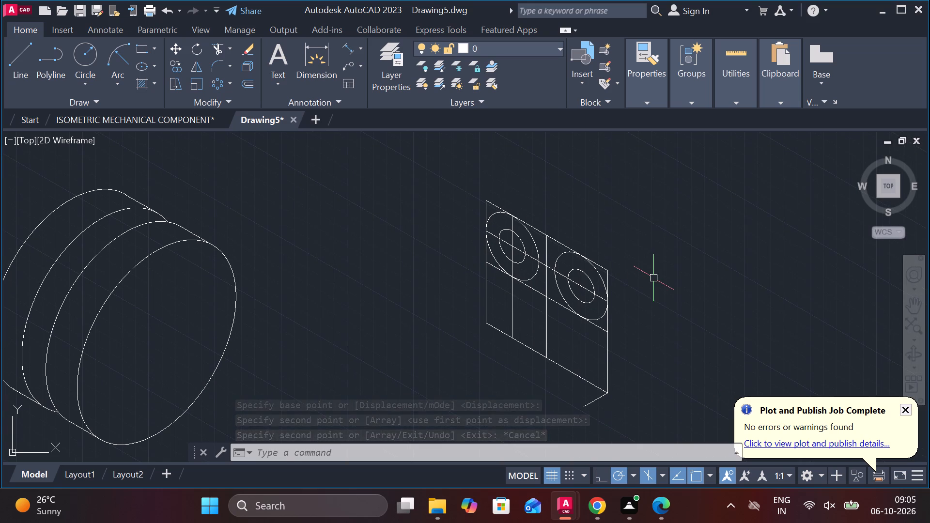
{"action": "scroll", "coordinate": [652, 285], "scroll_direction": "up", "scroll_amount": 1}
{"action": "middle_click_drag", "start_coordinate": [648, 285], "coordinate": [587, 198]}
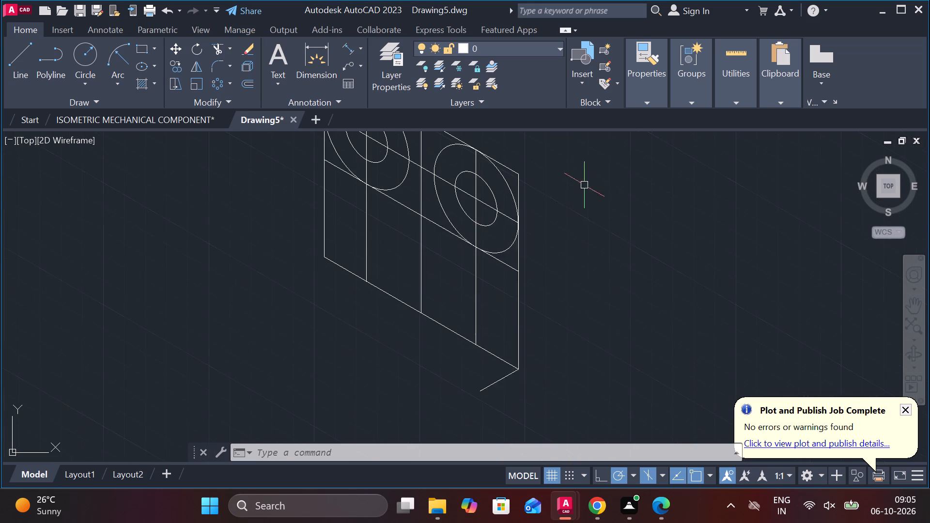
{"action": "middle_click_drag", "start_coordinate": [602, 254], "coordinate": [604, 276]}
{"action": "type", "text": "TR"}
{"action": "key", "text": "space"}
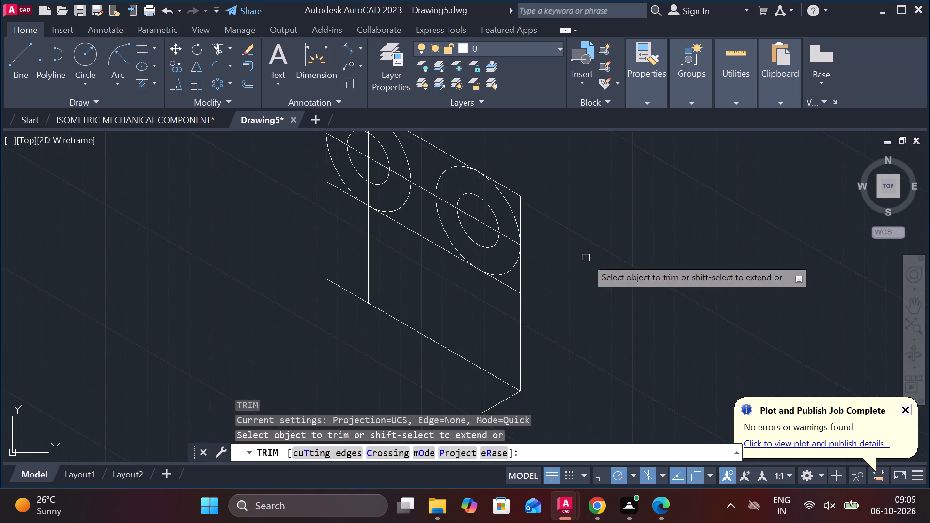
{"action": "left_click", "coordinate": [524, 198]}
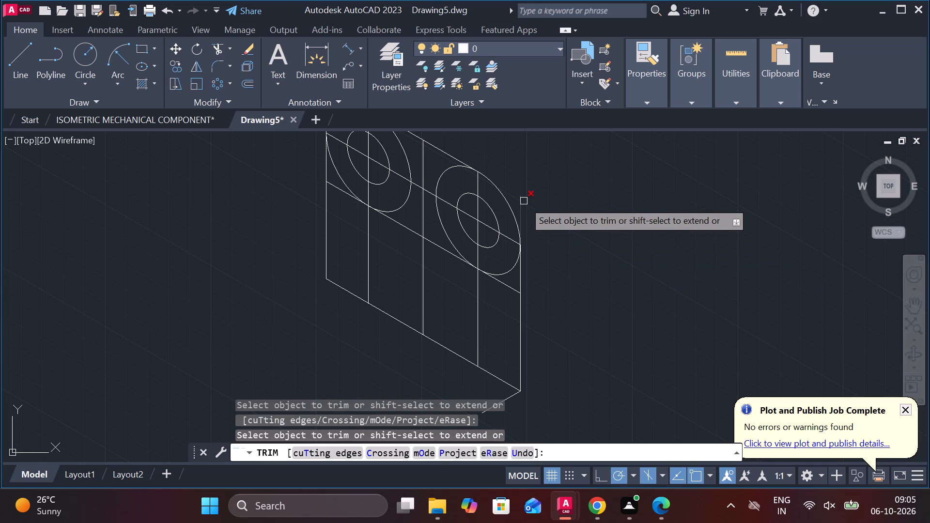
{"action": "left_click", "coordinate": [524, 201]}
{"action": "middle_click_drag", "start_coordinate": [570, 263], "coordinate": [592, 296]}
{"action": "middle_click_drag", "start_coordinate": [552, 196], "coordinate": [605, 271]}
{"action": "left_click", "coordinate": [421, 195]}
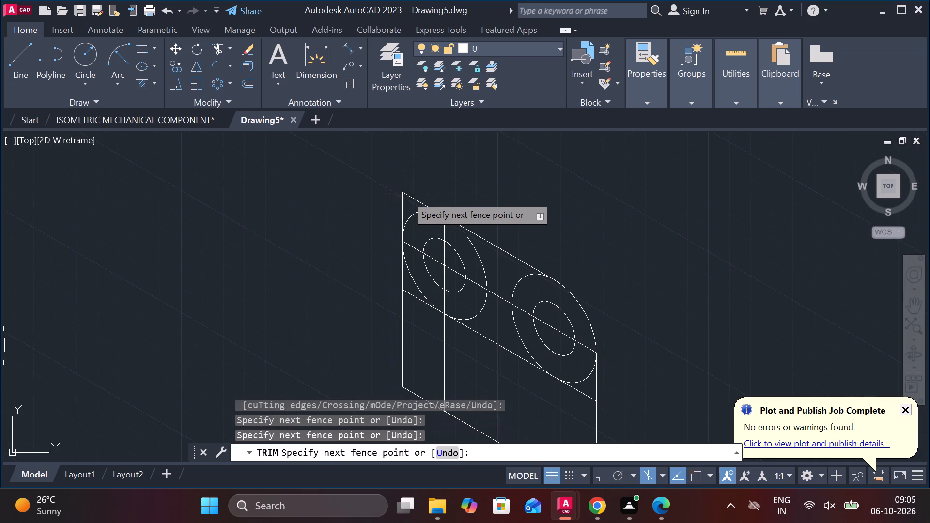
{"action": "left_click", "coordinate": [406, 195]}
{"action": "left_click", "coordinate": [404, 196]}
{"action": "middle_click_drag", "start_coordinate": [502, 217], "coordinate": [499, 138]}
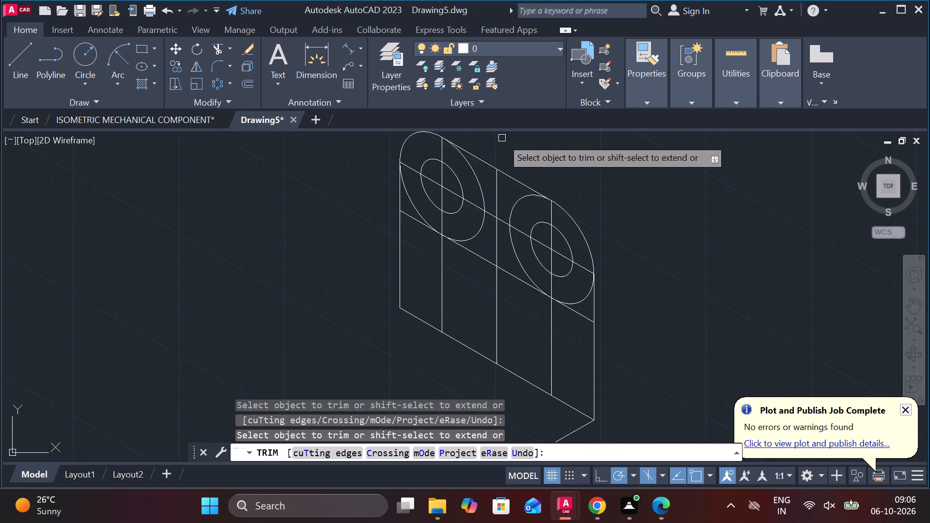
Trim the large isocircles' arcs inside the face and the sloped centre-line piece between the left hole and the middle vertical line.
{"action": "left_click", "coordinate": [407, 199]}
{"action": "left_click", "coordinate": [472, 235]}
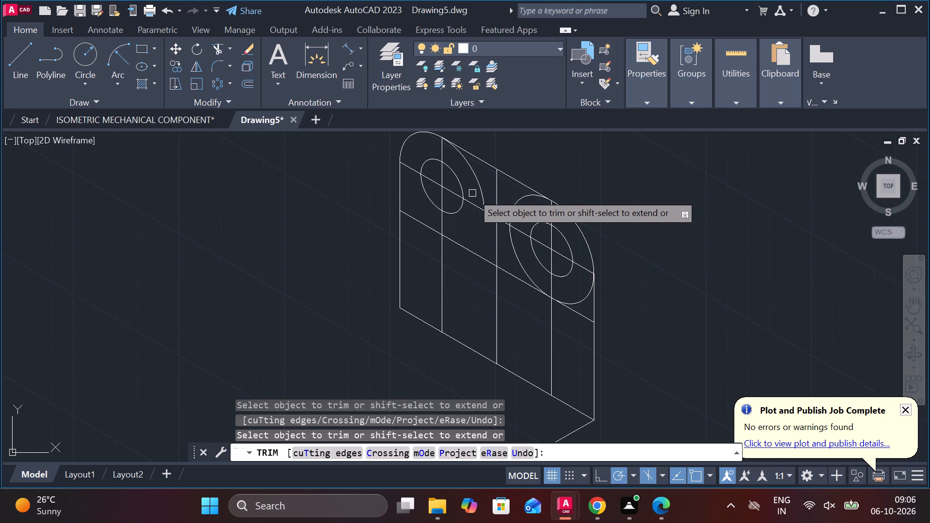
{"action": "left_click", "coordinate": [475, 181]}
{"action": "left_click", "coordinate": [516, 199]}
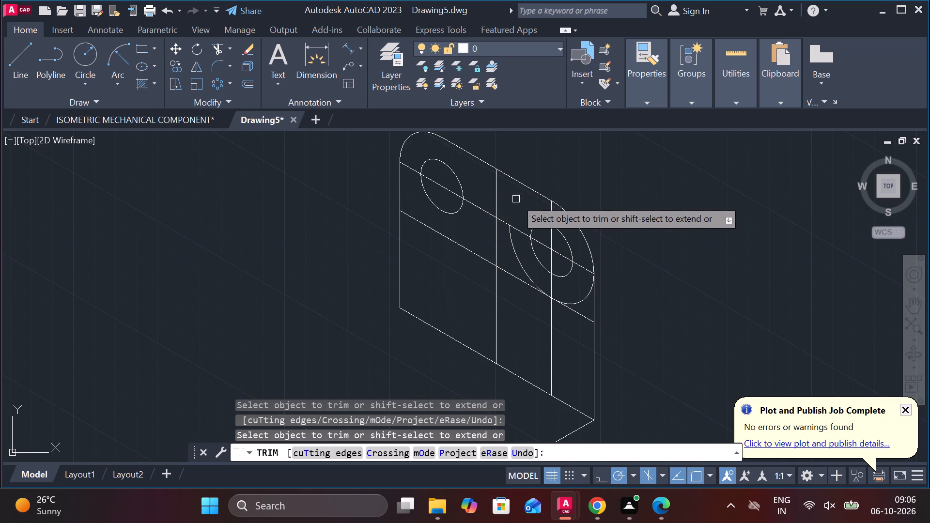
{"action": "left_click", "coordinate": [512, 251]}
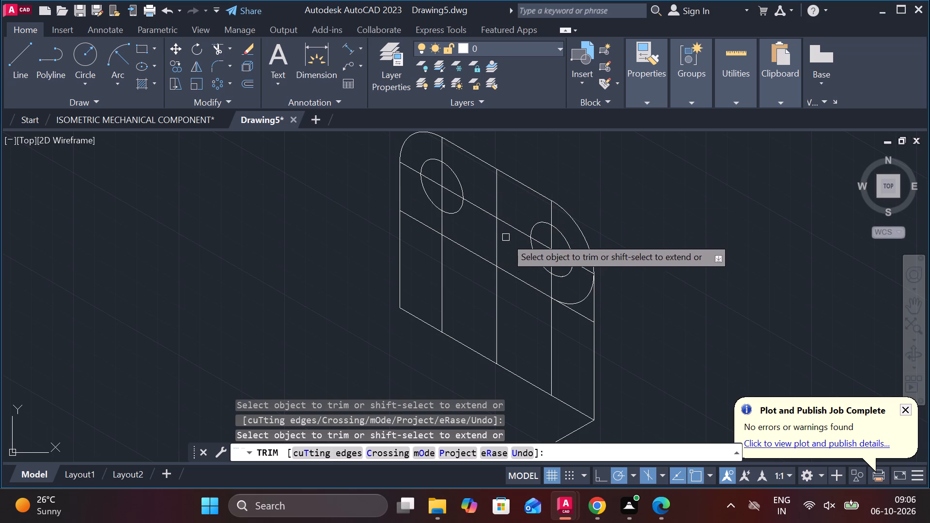
{"action": "left_click", "coordinate": [480, 214]}
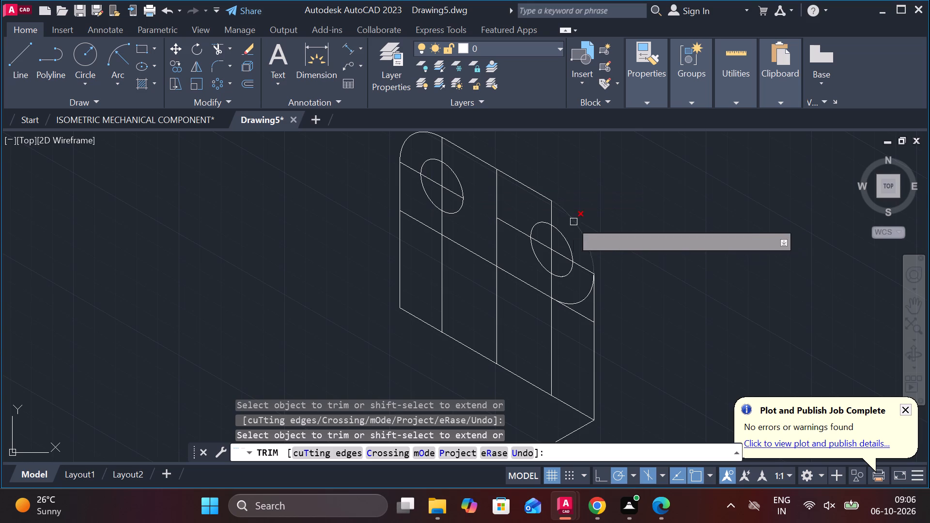
{"action": "left_click", "coordinate": [582, 298]}
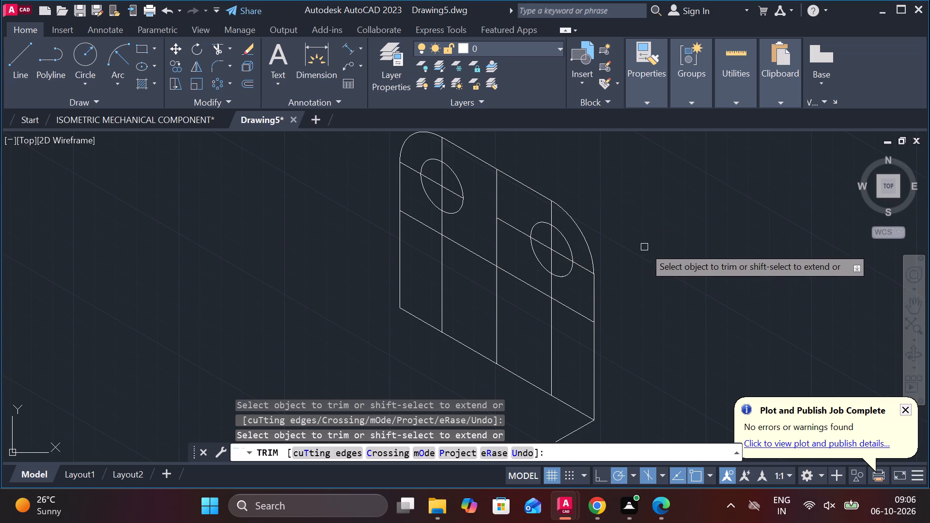
{"action": "key", "text": "Escape"}
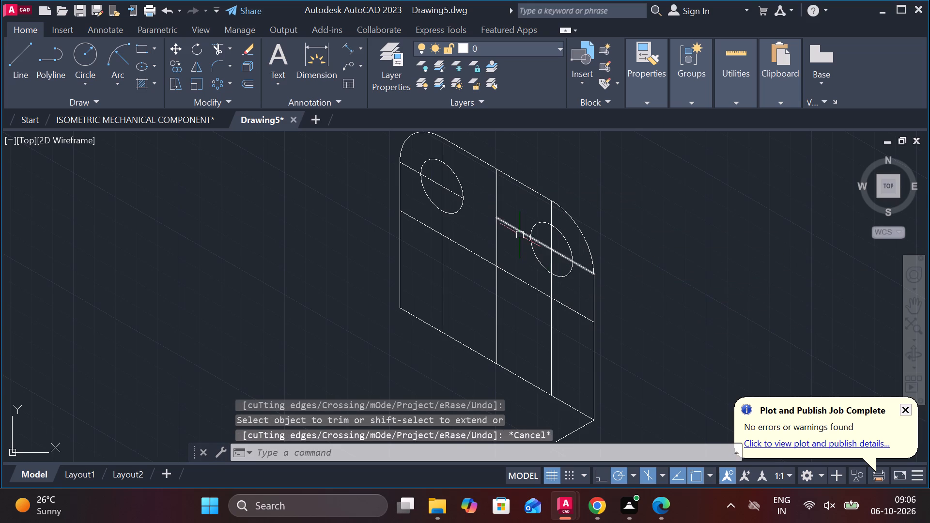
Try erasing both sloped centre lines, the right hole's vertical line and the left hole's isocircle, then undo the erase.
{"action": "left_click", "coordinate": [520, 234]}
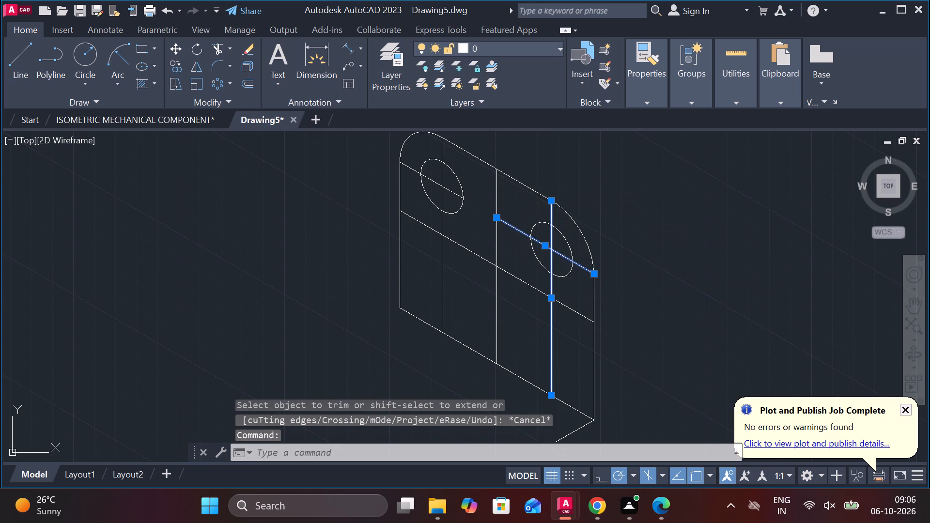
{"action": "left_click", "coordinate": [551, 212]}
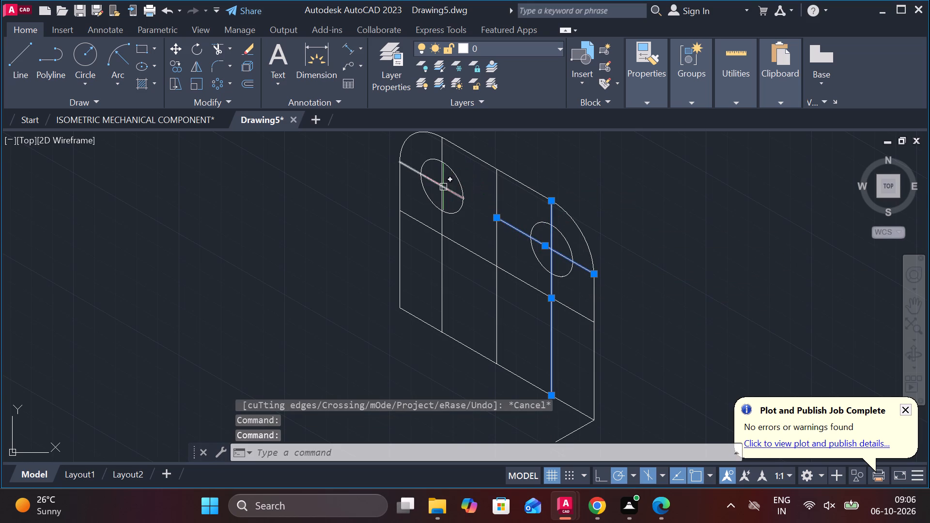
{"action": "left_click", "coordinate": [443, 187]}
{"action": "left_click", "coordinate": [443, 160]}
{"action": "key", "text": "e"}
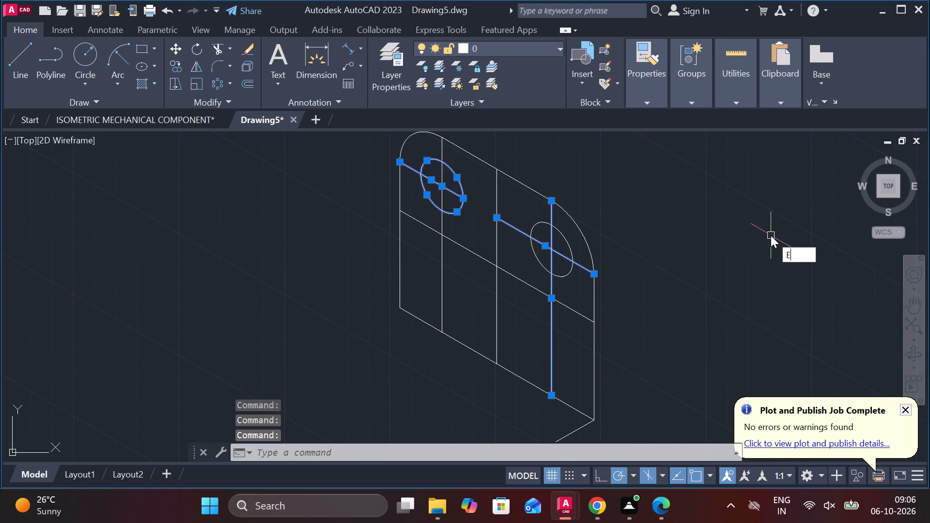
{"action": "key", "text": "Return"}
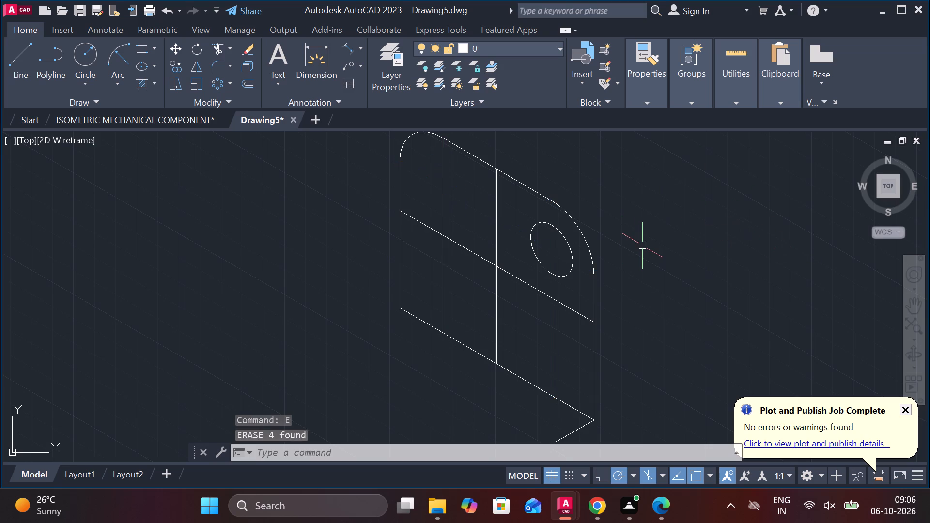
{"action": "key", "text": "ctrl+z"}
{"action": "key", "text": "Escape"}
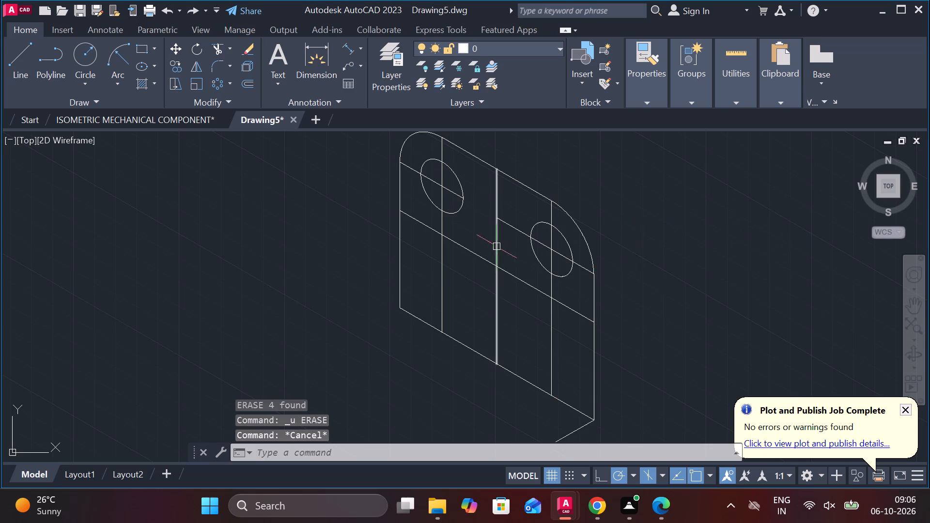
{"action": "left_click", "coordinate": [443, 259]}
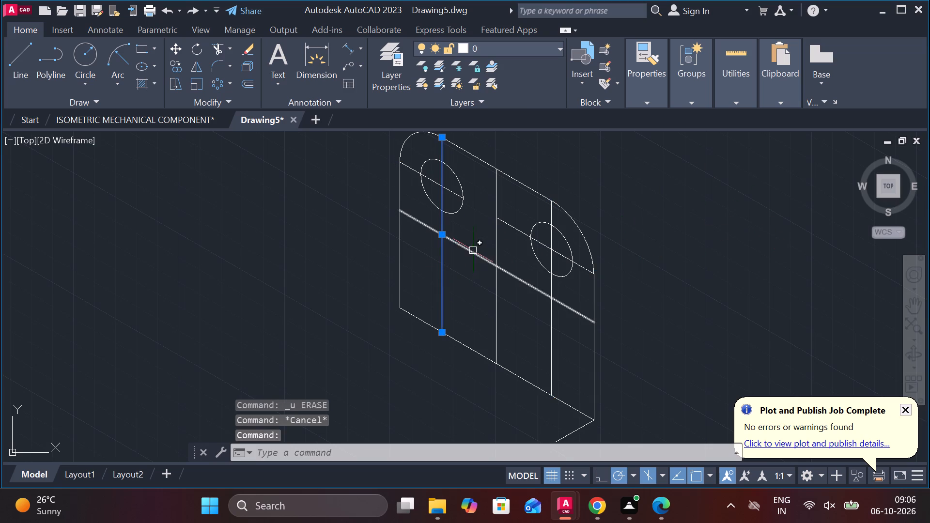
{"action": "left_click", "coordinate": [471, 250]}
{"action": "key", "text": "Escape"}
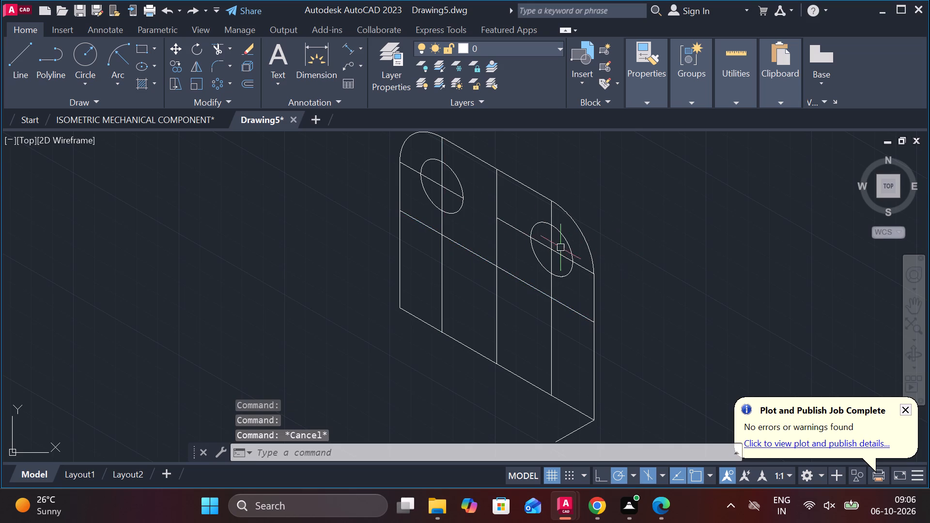
Erase the short stray sloped line at the face's lower right corner.
{"action": "middle_click_drag", "start_coordinate": [614, 224], "coordinate": [607, 224]}
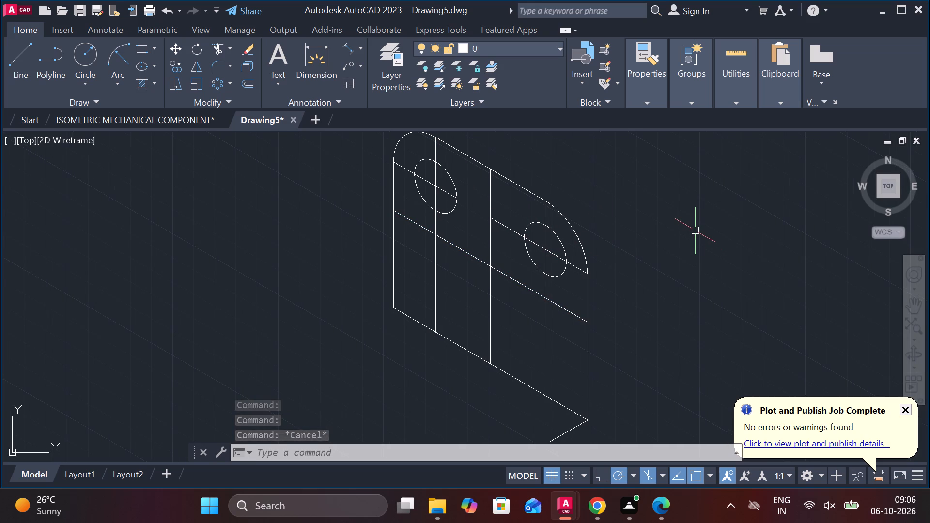
{"action": "middle_click_drag", "start_coordinate": [679, 250], "coordinate": [666, 236]}
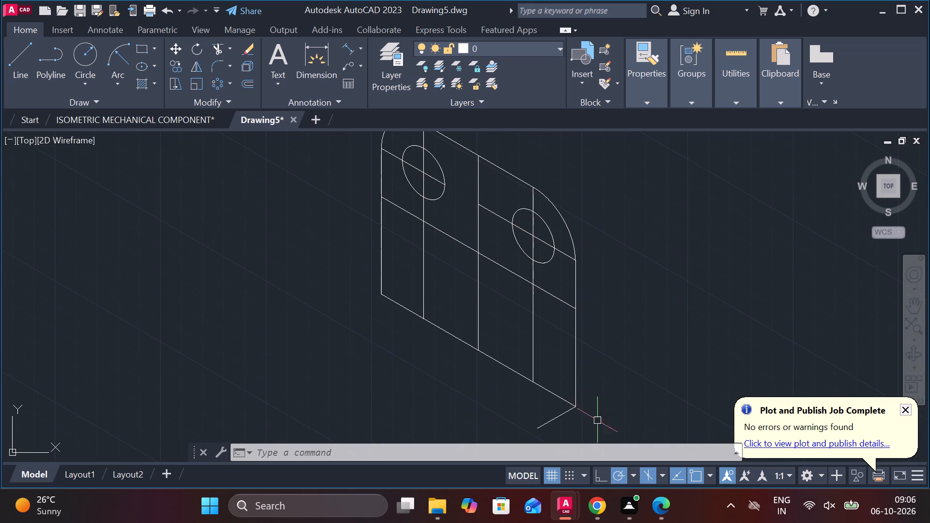
{"action": "left_click", "coordinate": [561, 420]}
{"action": "key", "text": "e"}
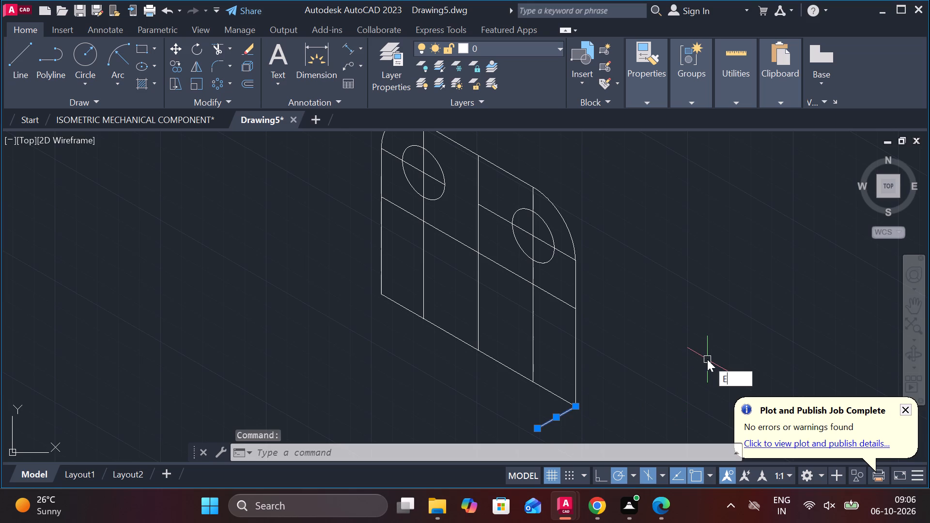
{"action": "key", "text": "Return"}
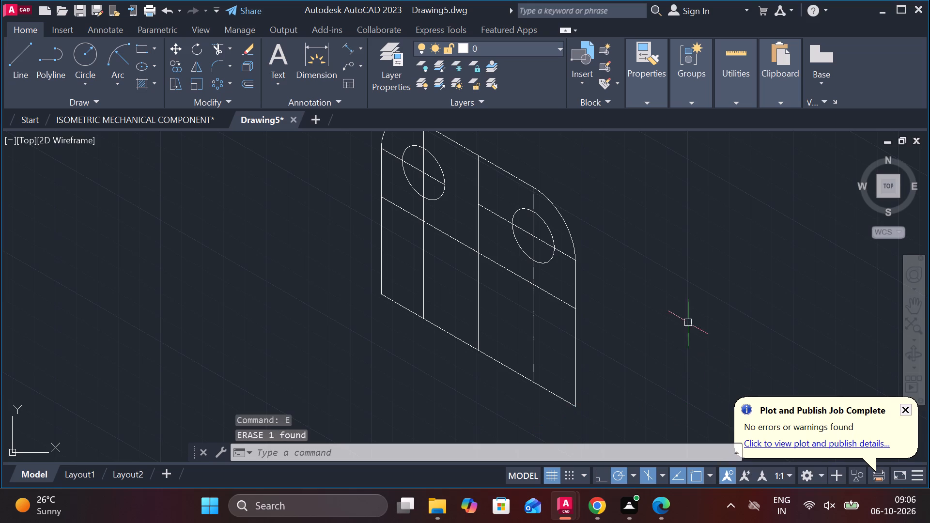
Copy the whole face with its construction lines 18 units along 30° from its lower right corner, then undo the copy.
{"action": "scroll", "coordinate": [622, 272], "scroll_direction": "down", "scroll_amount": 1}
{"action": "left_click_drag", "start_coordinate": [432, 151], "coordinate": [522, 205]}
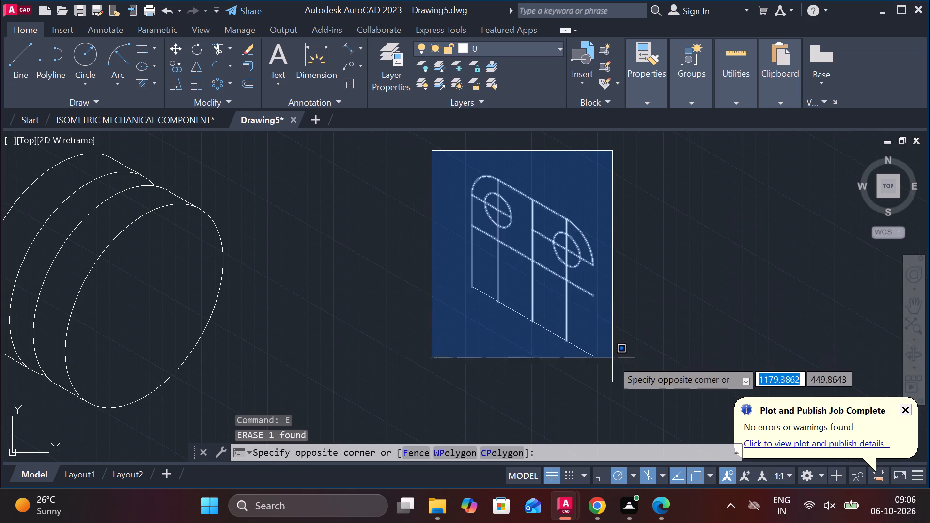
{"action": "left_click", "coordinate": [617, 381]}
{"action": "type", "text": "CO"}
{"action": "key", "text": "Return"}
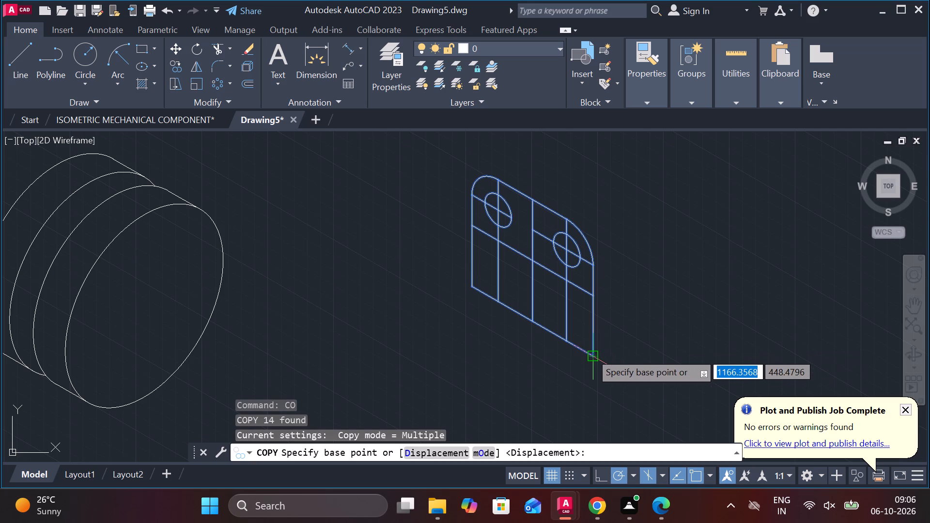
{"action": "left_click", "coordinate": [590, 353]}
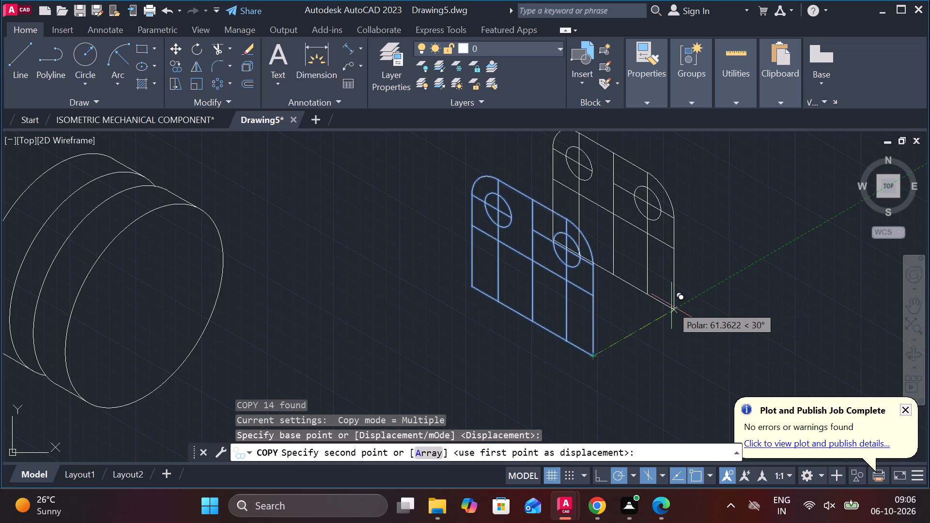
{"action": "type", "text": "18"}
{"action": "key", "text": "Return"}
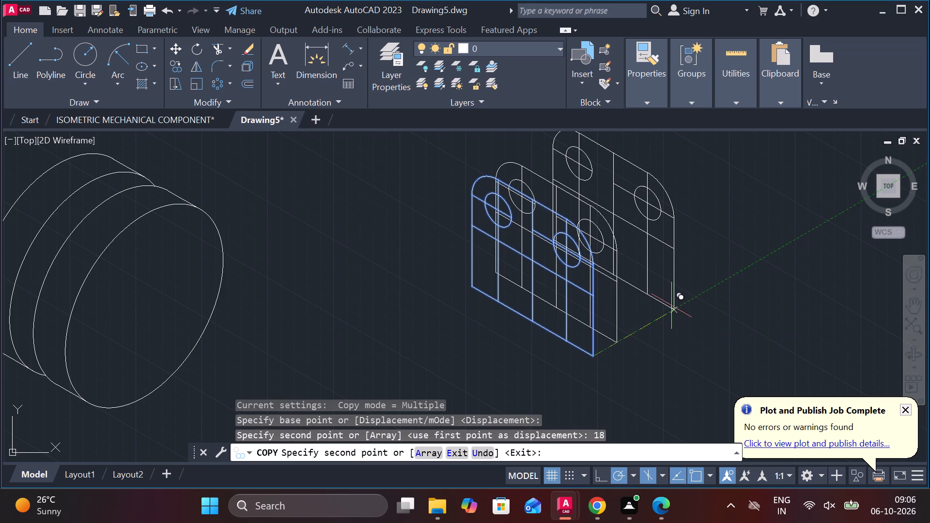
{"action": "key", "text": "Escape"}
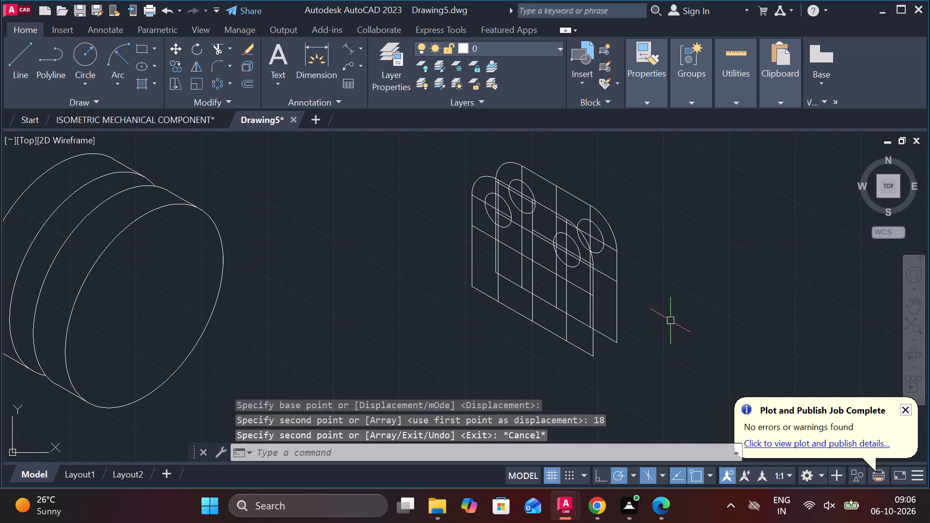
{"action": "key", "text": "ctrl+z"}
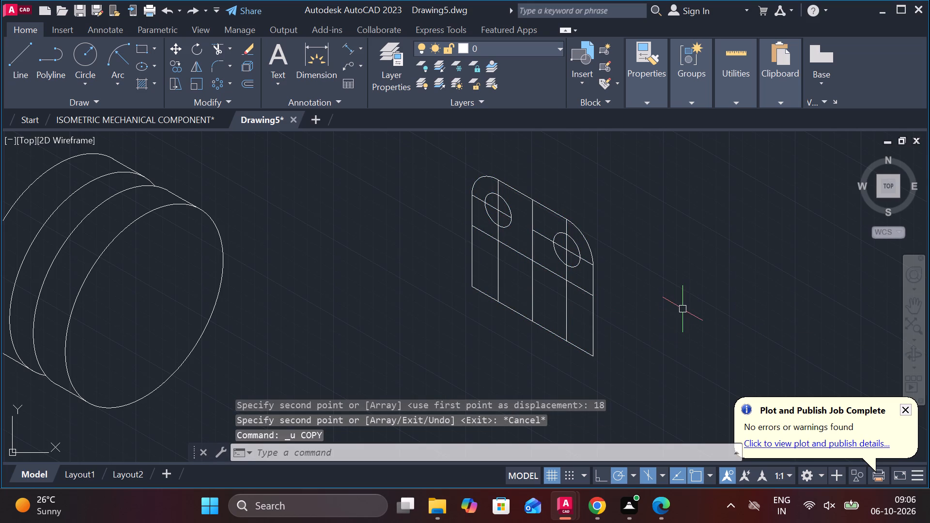
Erase the vertical and sloped centre lines passing through both holes of the face.
{"action": "left_click", "coordinate": [535, 292]}
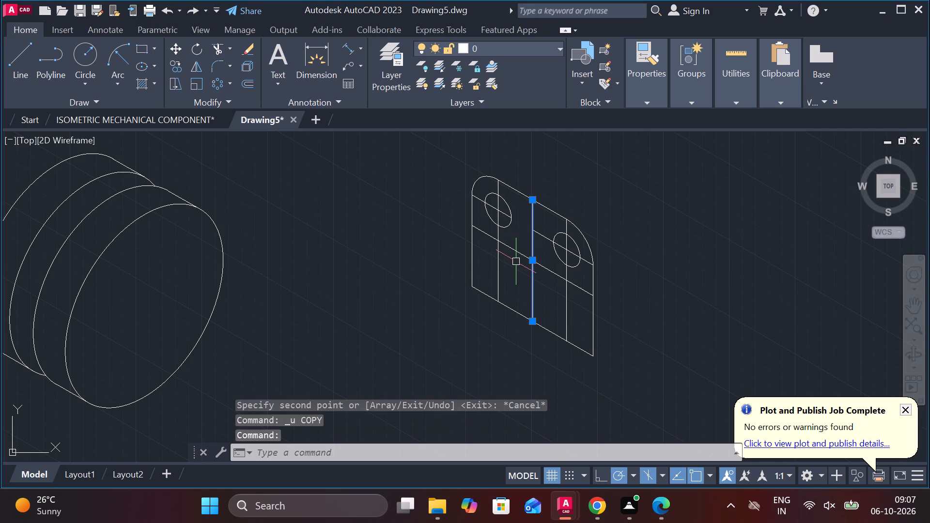
{"action": "key", "text": "Escape"}
{"action": "scroll", "coordinate": [503, 250], "scroll_direction": "up", "scroll_amount": 1}
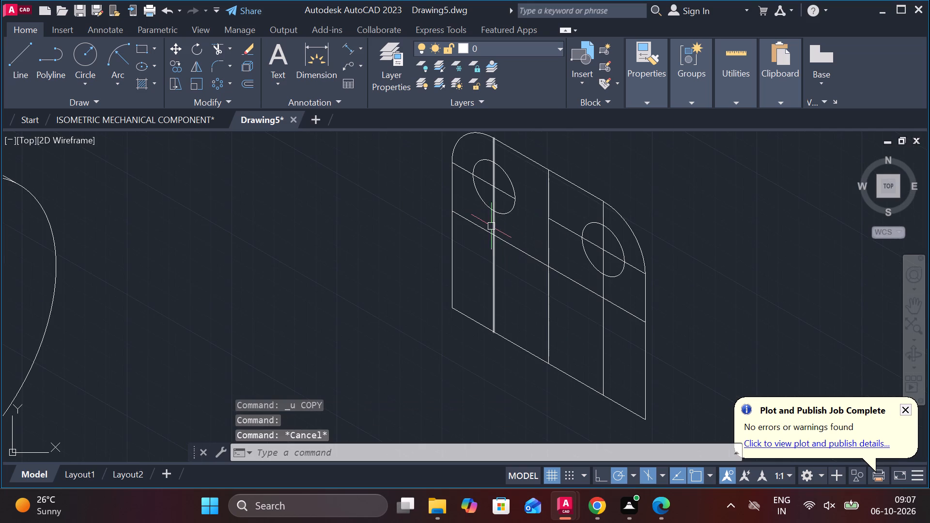
{"action": "left_click", "coordinate": [490, 226]}
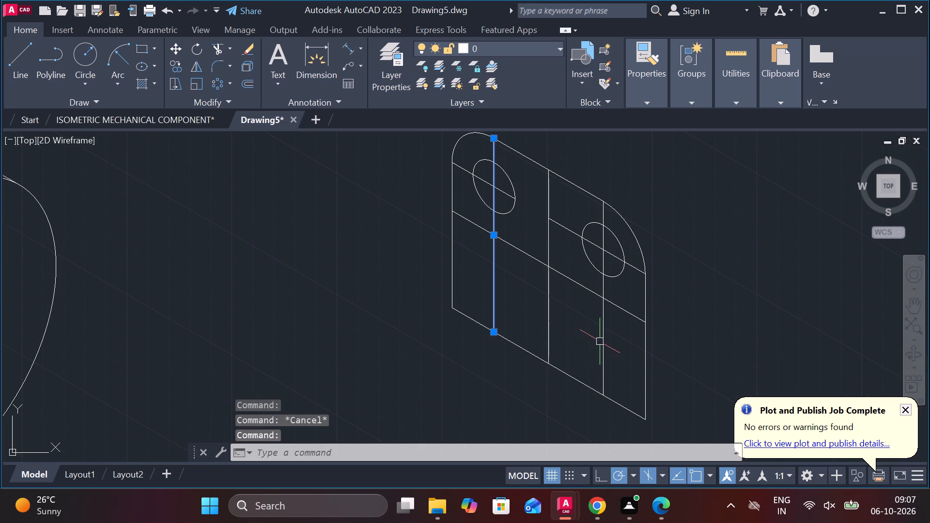
{"action": "left_click", "coordinate": [602, 352]}
{"action": "scroll", "coordinate": [574, 262], "scroll_direction": "up", "scroll_amount": 2}
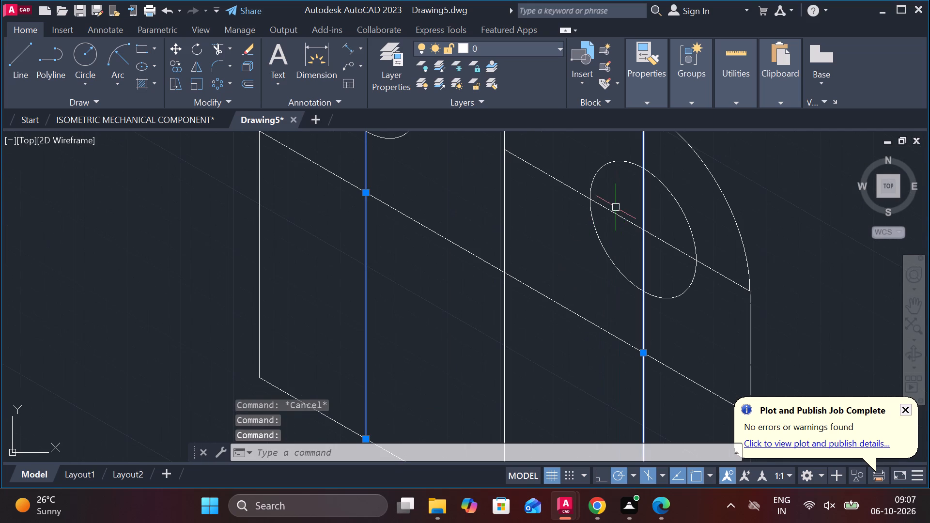
{"action": "left_click", "coordinate": [615, 209]}
{"action": "scroll", "coordinate": [611, 218], "scroll_direction": "down", "scroll_amount": 2}
{"action": "middle_click_drag", "start_coordinate": [743, 230], "coordinate": [776, 308]}
{"action": "scroll", "coordinate": [523, 262], "scroll_direction": "up", "scroll_amount": 2}
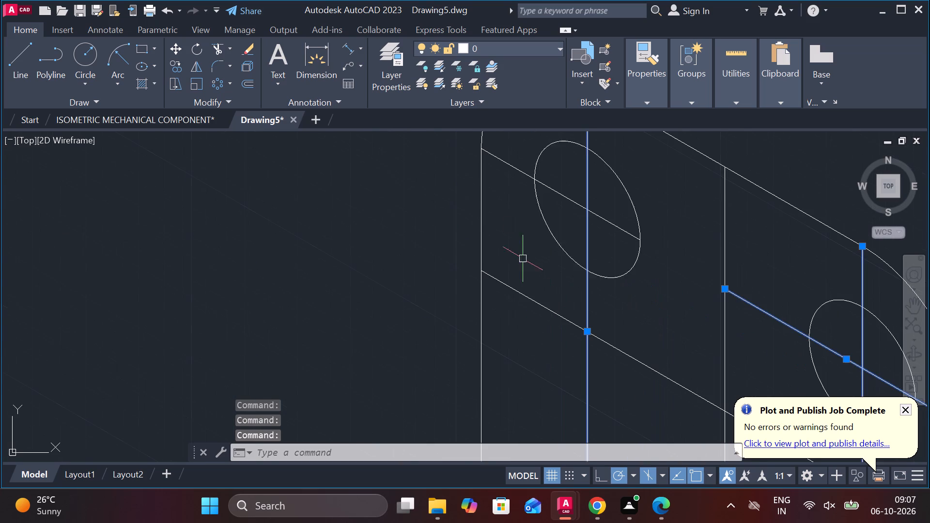
{"action": "left_click", "coordinate": [567, 196]}
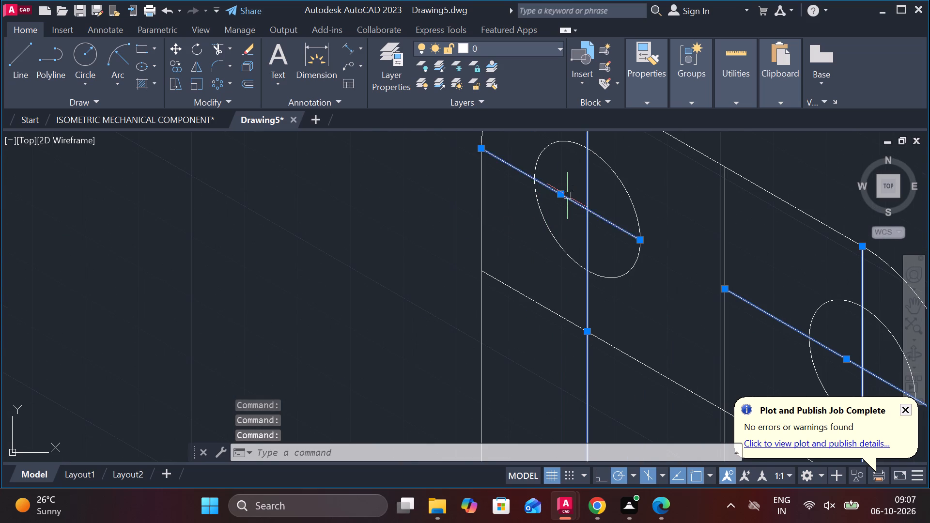
{"action": "scroll", "coordinate": [492, 252], "scroll_direction": "down", "scroll_amount": 3}
{"action": "key", "text": "e"}
{"action": "key", "text": "Return"}
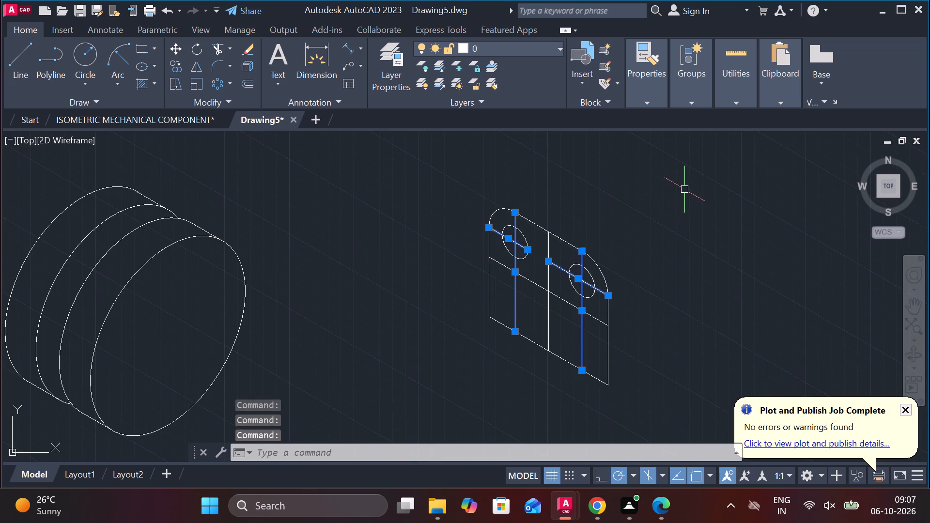
Erase the remaining vertical and sloped midlines crossing in the centre of the face.
{"action": "middle_click_drag", "start_coordinate": [693, 263], "coordinate": [663, 257]}
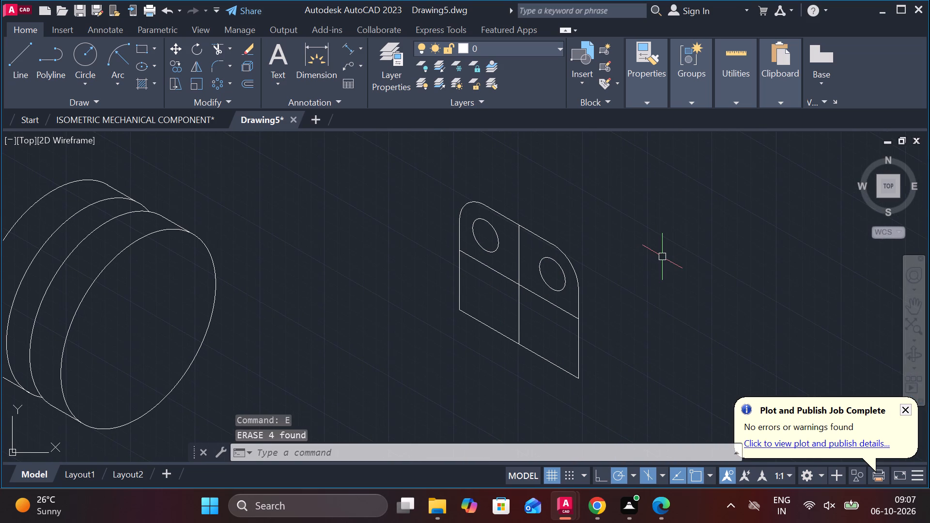
{"action": "left_click", "coordinate": [543, 298]}
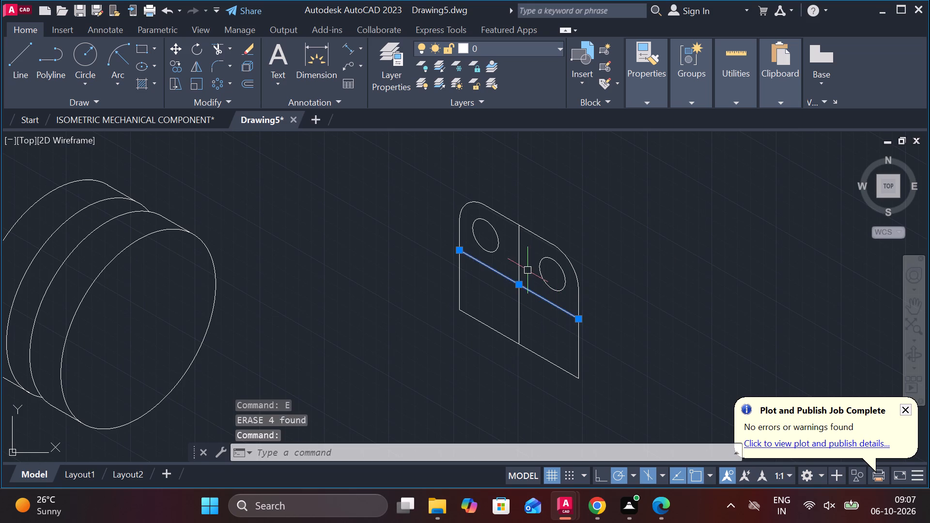
{"action": "left_click", "coordinate": [520, 260]}
{"action": "key", "text": "e"}
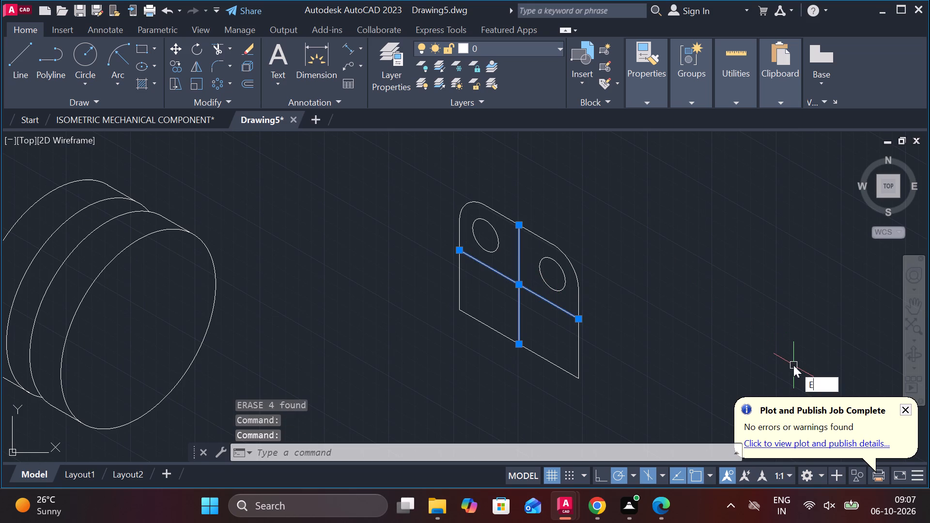
{"action": "key", "text": "Return"}
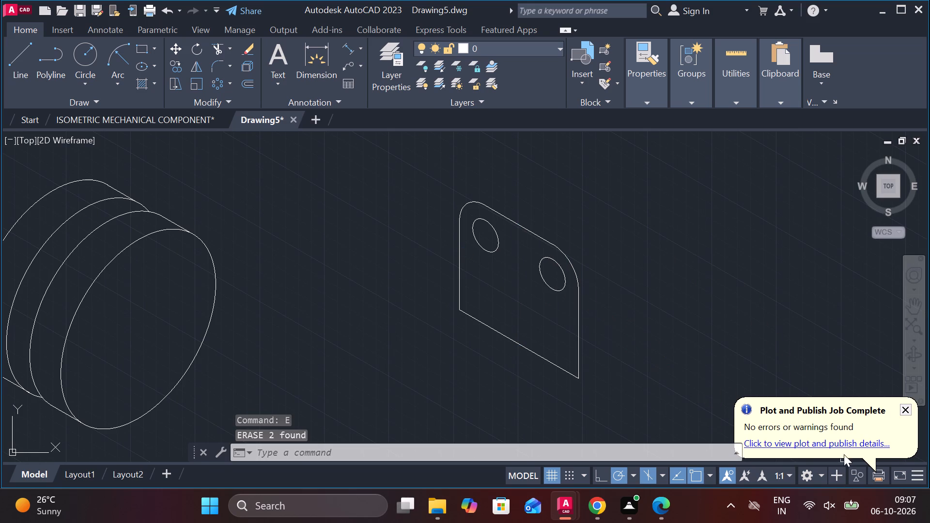
Copy the face outline and both holes 18 units along 60° from the face's lower right corner.
{"action": "left_click_drag", "start_coordinate": [429, 167], "coordinate": [457, 191]}
{"action": "left_click", "coordinate": [648, 421]}
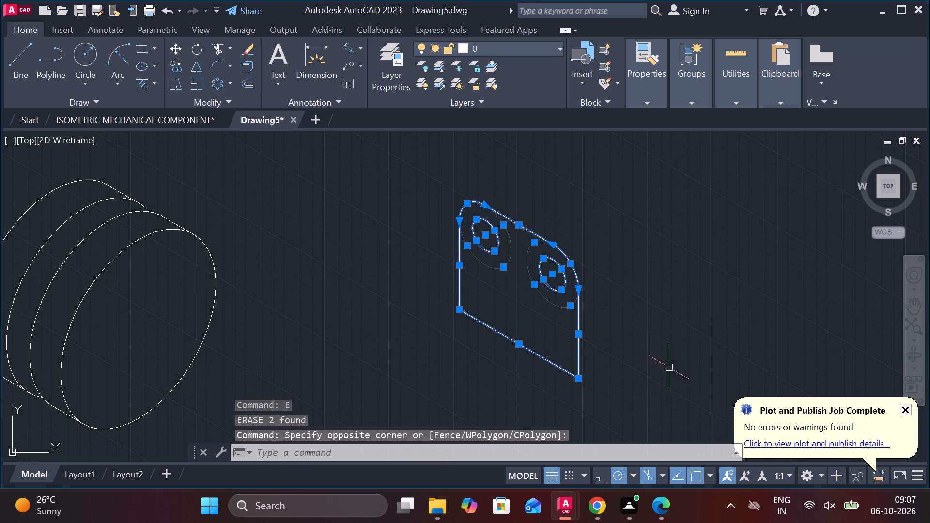
{"action": "type", "text": "CO"}
{"action": "key", "text": "Return"}
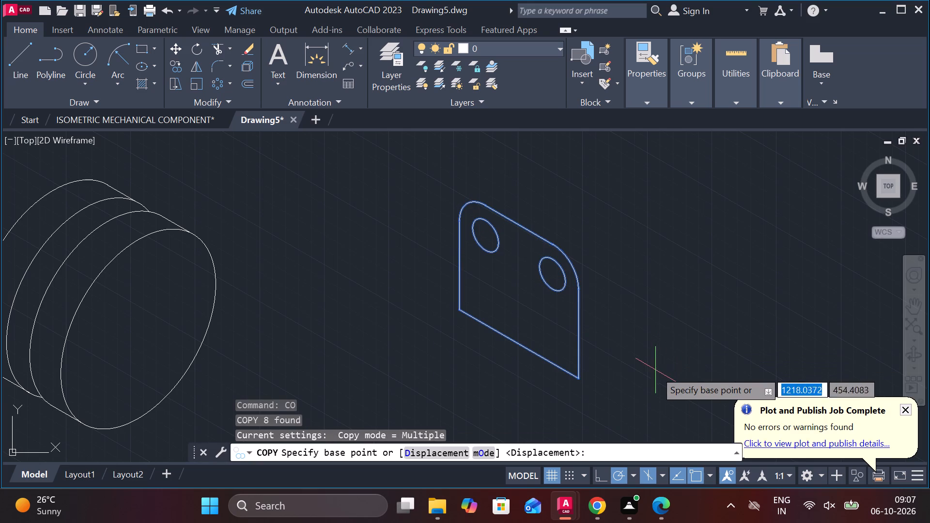
{"action": "left_click", "coordinate": [581, 377]}
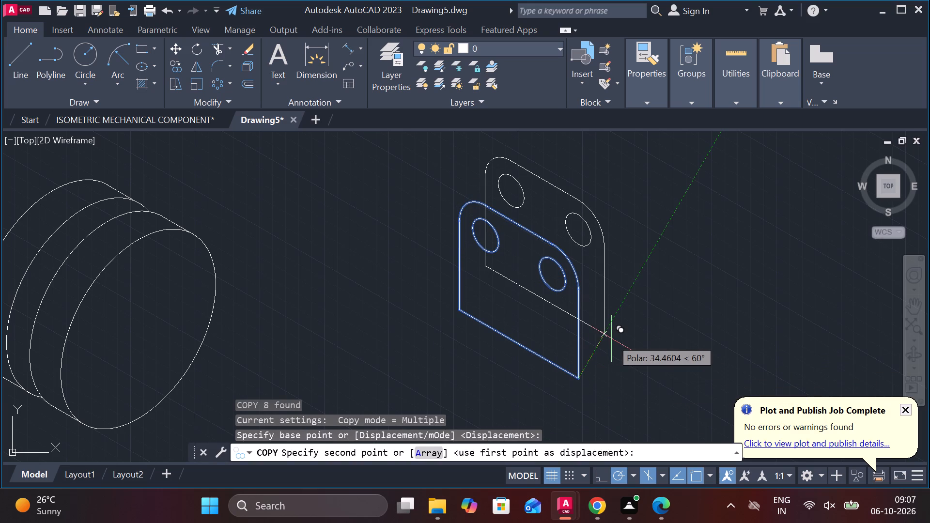
{"action": "type", "text": "18"}
{"action": "key", "text": "Return"}
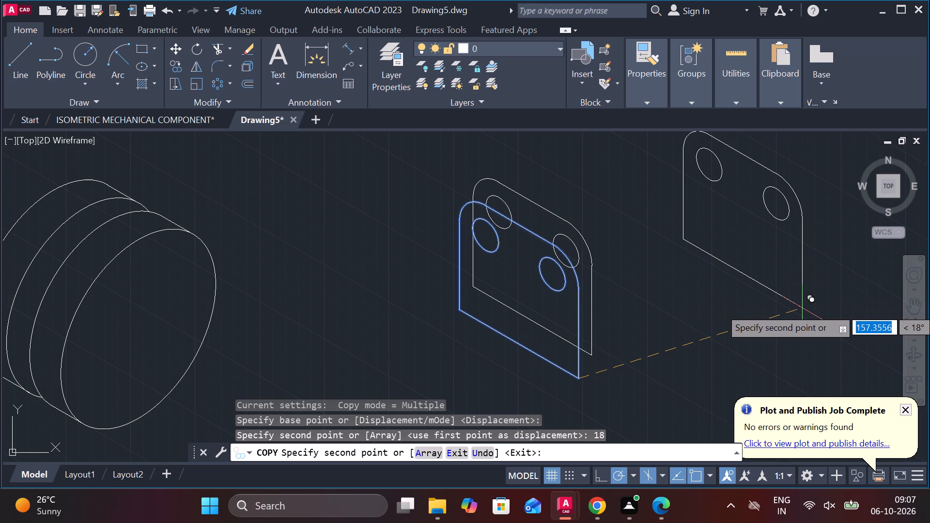
{"action": "key", "text": "Escape"}
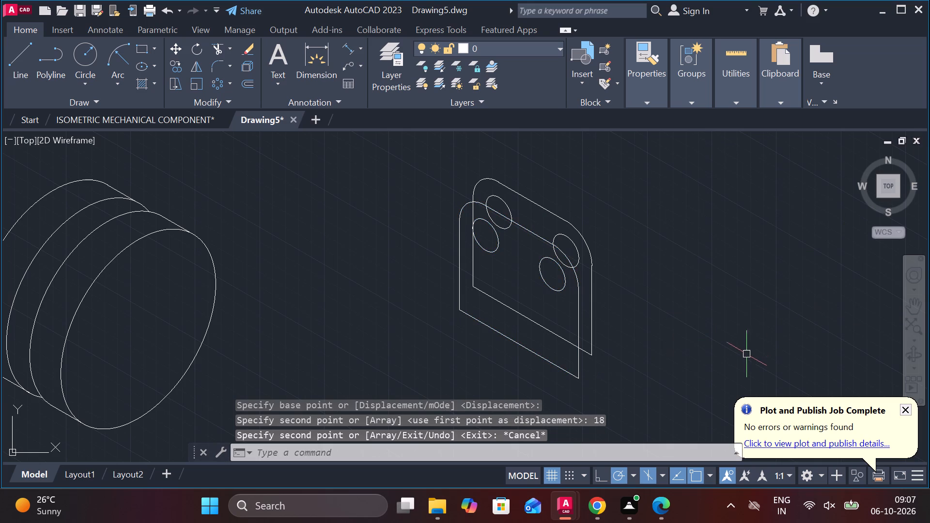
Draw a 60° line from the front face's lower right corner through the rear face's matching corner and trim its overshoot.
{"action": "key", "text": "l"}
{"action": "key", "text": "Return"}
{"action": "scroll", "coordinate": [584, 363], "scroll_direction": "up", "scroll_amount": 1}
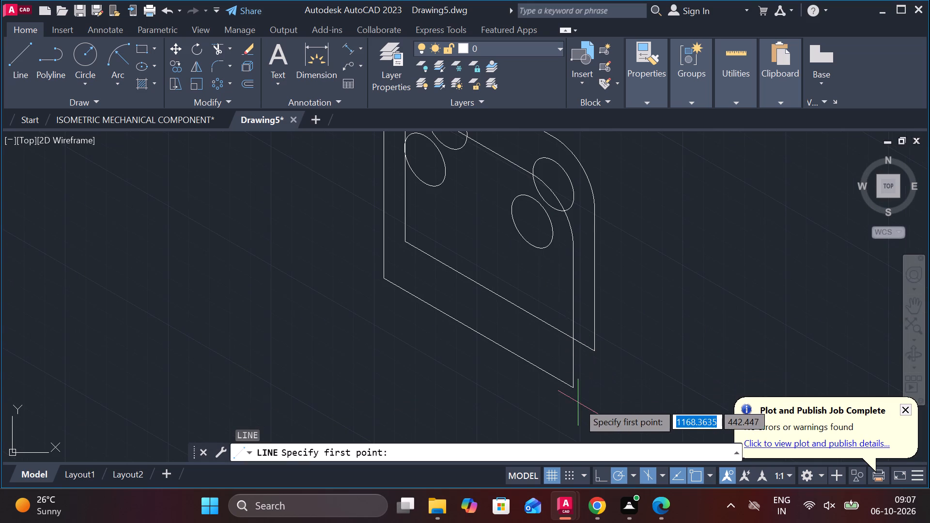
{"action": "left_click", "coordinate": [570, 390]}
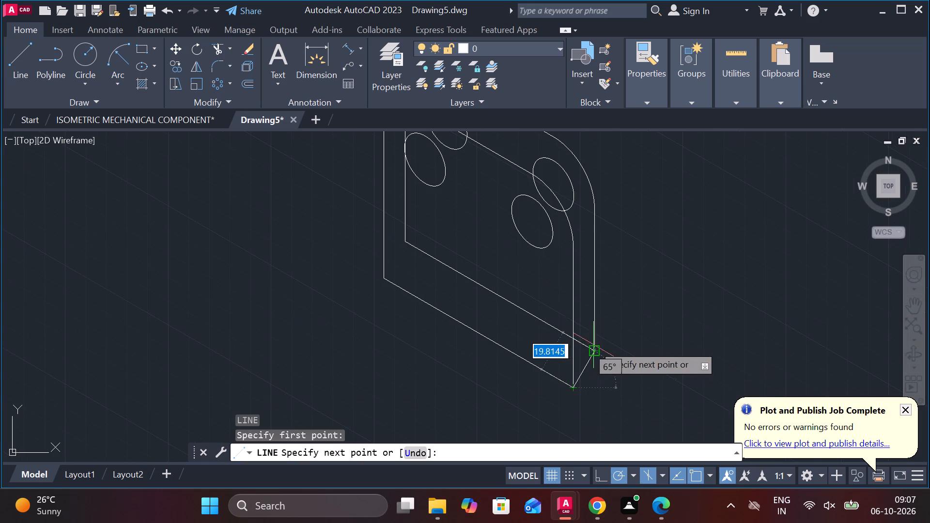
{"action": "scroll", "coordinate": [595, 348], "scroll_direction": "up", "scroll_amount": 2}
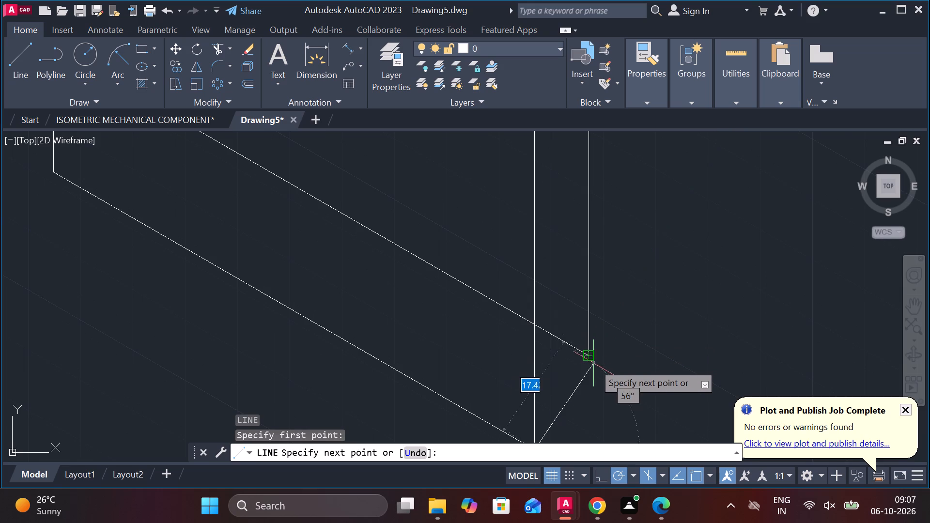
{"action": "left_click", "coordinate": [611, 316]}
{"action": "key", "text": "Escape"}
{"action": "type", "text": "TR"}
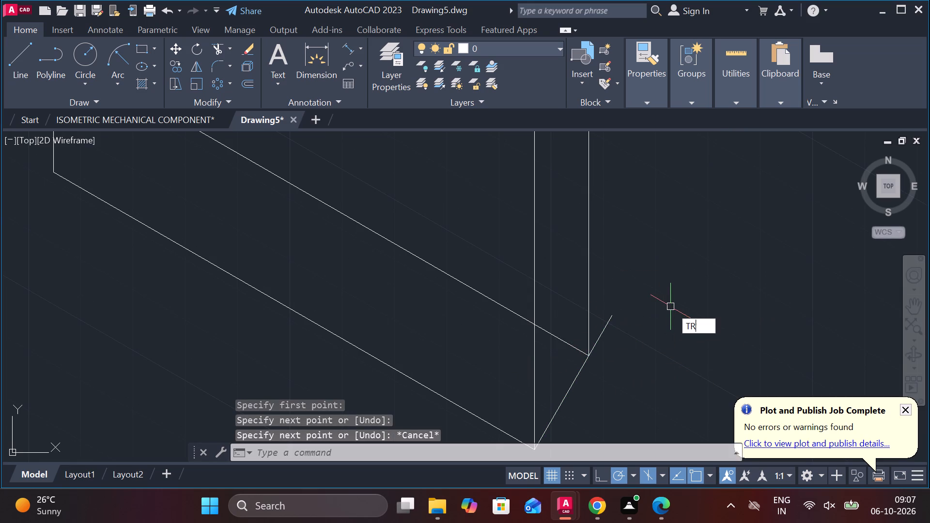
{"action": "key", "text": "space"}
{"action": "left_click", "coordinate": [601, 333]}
Trim away both rear hole ellipses, including the parts lying inside the front face.
{"action": "scroll", "coordinate": [637, 347], "scroll_direction": "down", "scroll_amount": 2}
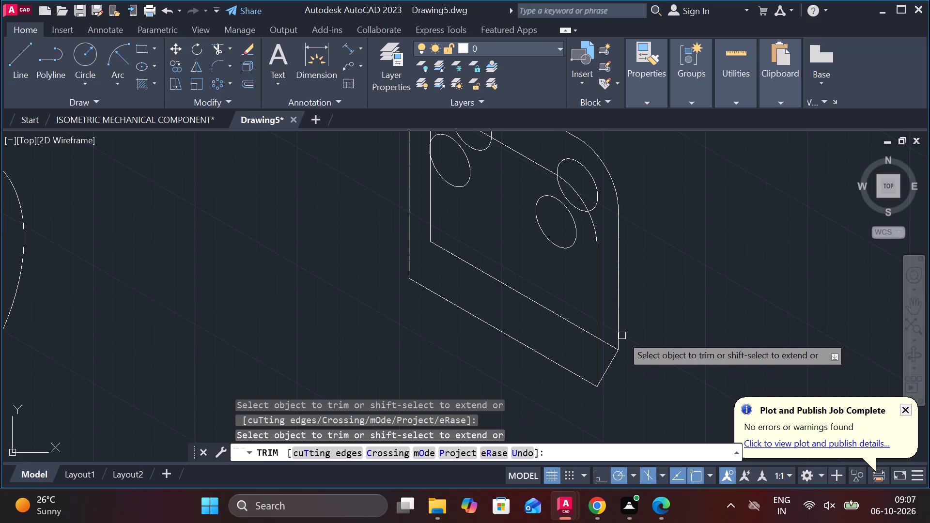
{"action": "middle_click_drag", "start_coordinate": [662, 287], "coordinate": [670, 362]}
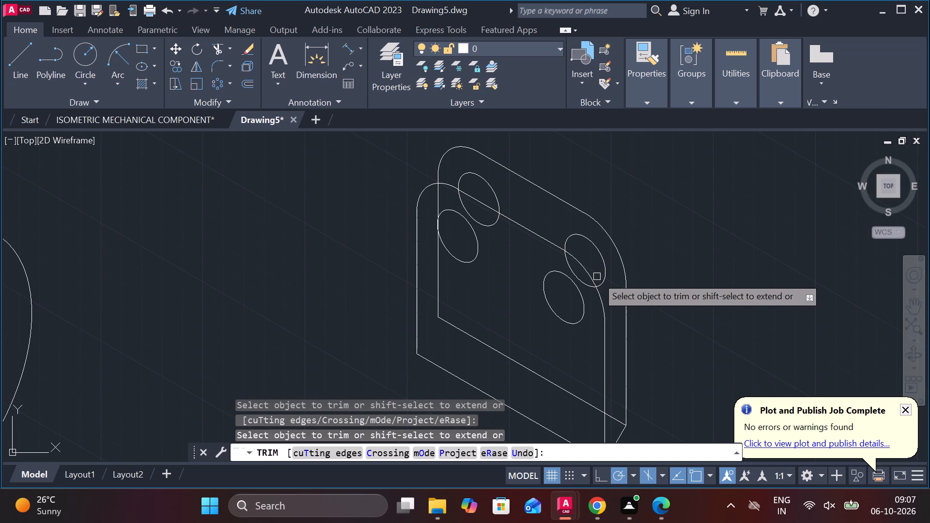
{"action": "left_click", "coordinate": [598, 244]}
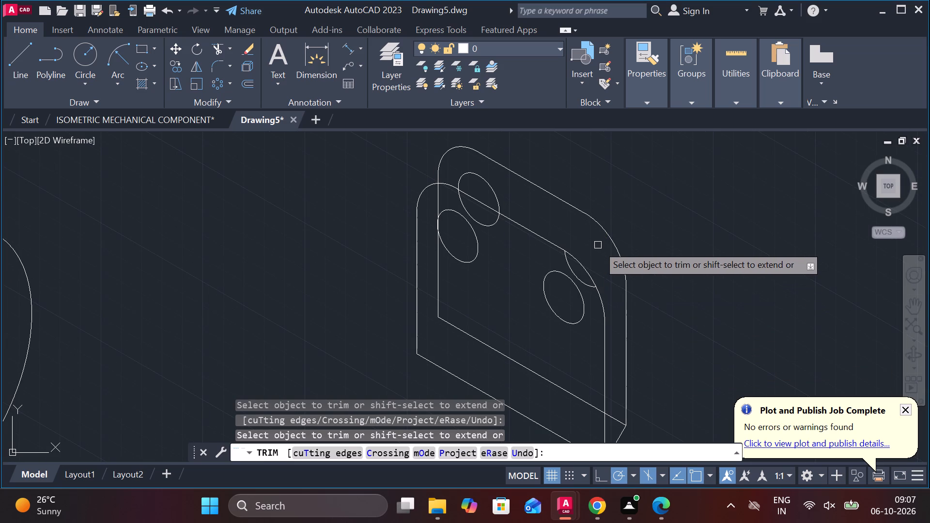
{"action": "scroll", "coordinate": [598, 245], "scroll_direction": "up", "scroll_amount": 1}
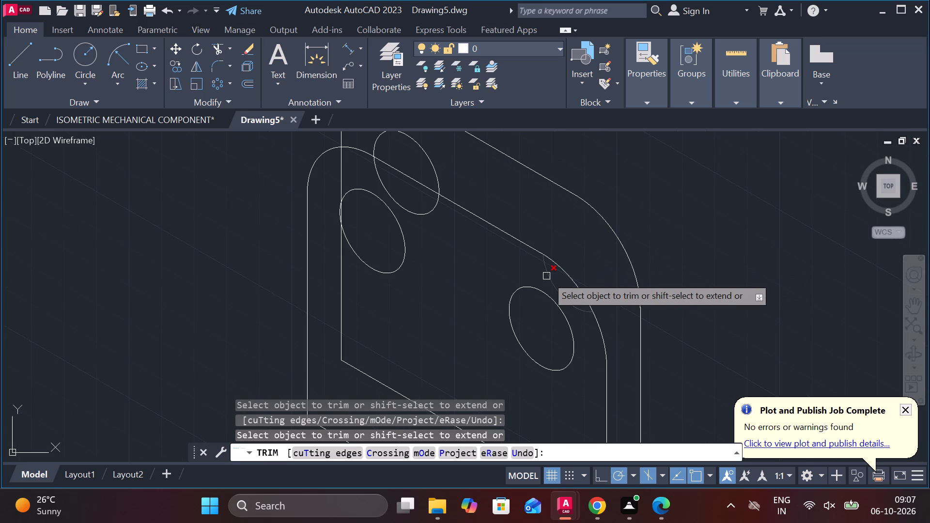
{"action": "left_click", "coordinate": [546, 276]}
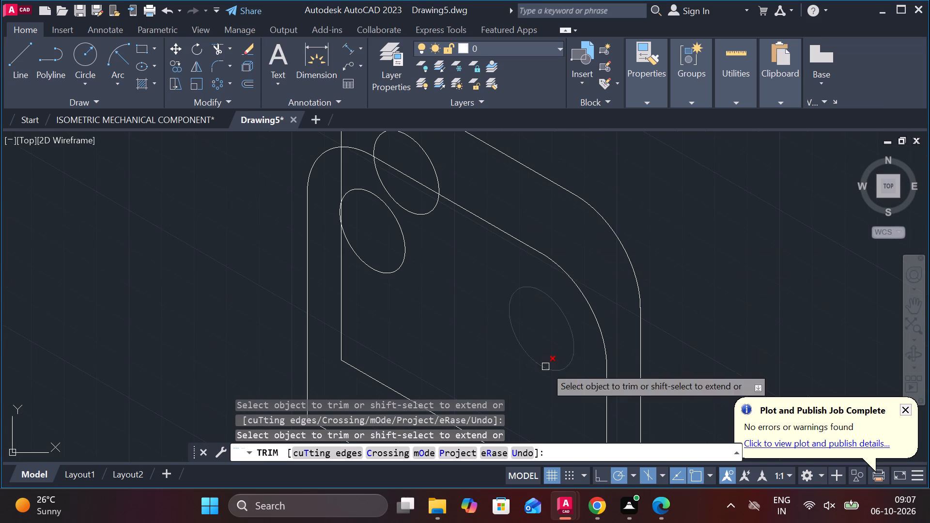
{"action": "scroll", "coordinate": [485, 305], "scroll_direction": "down", "scroll_amount": 2}
{"action": "middle_click_drag", "start_coordinate": [589, 268], "coordinate": [611, 281]}
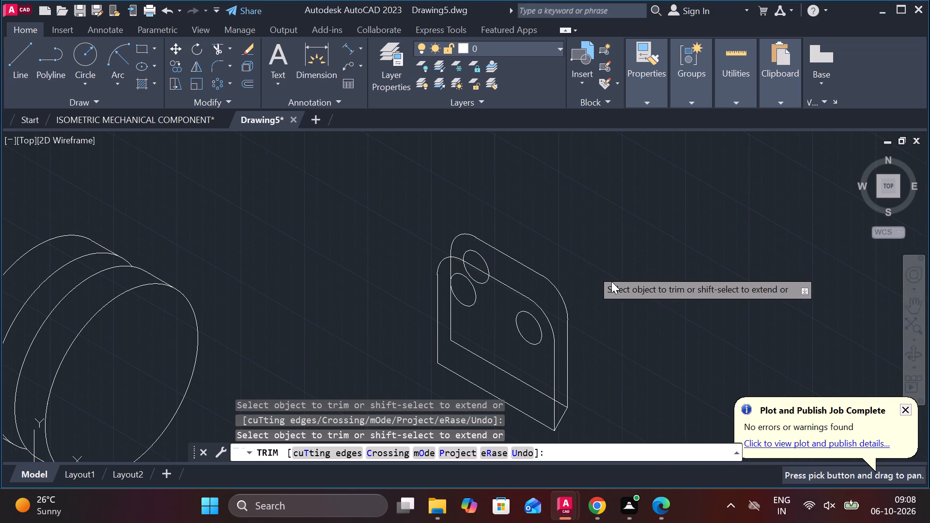
{"action": "left_click", "coordinate": [485, 259]}
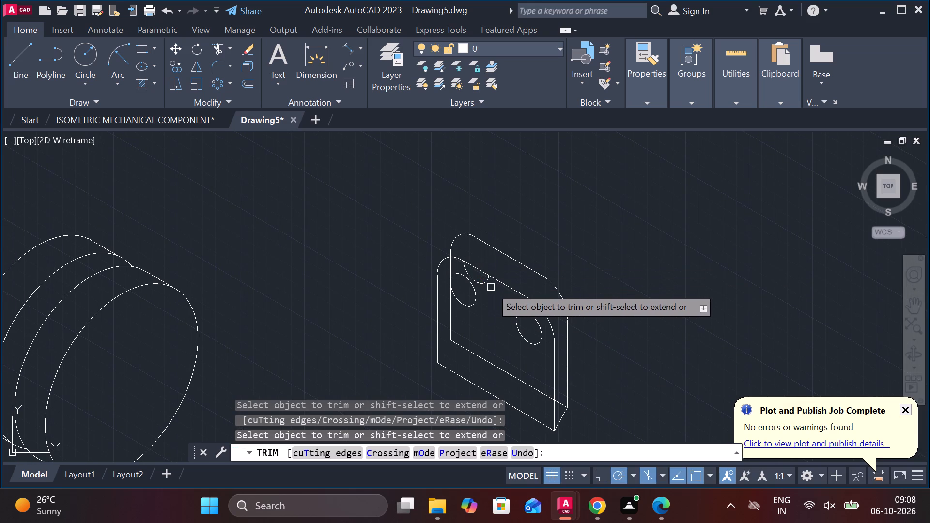
{"action": "left_click", "coordinate": [487, 280]}
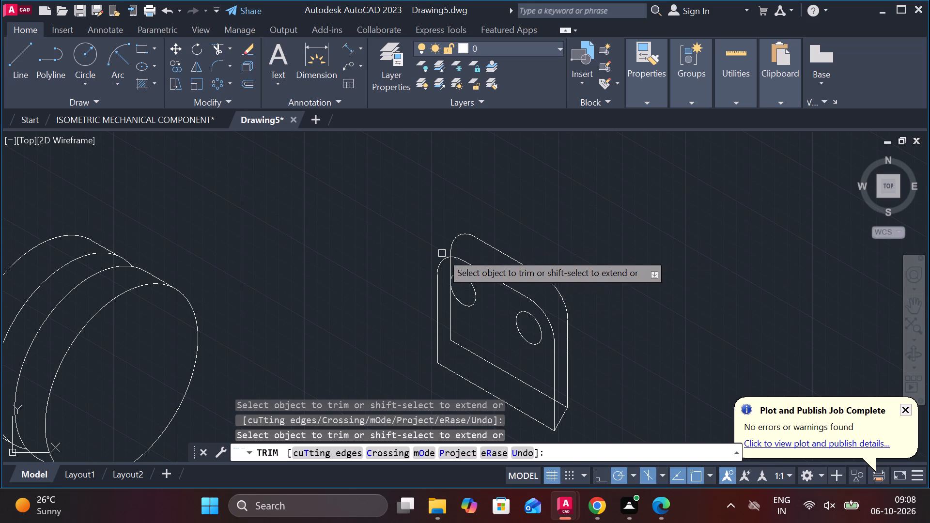
Trim the rear outline's hidden left vertical edge, including the sliver inside the left hole, and its sloped bottom edge.
{"action": "scroll", "coordinate": [442, 261], "scroll_direction": "up", "scroll_amount": 1}
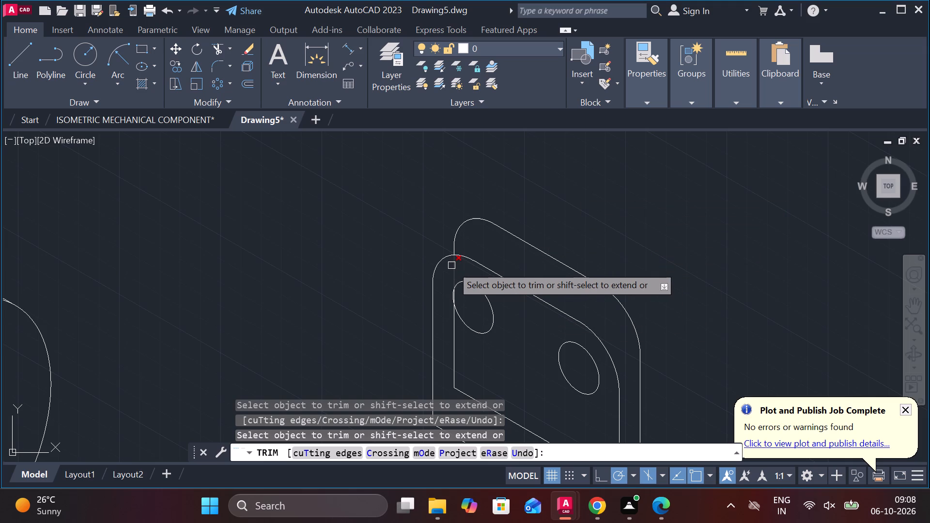
{"action": "left_click", "coordinate": [451, 265]}
{"action": "left_click", "coordinate": [453, 337]}
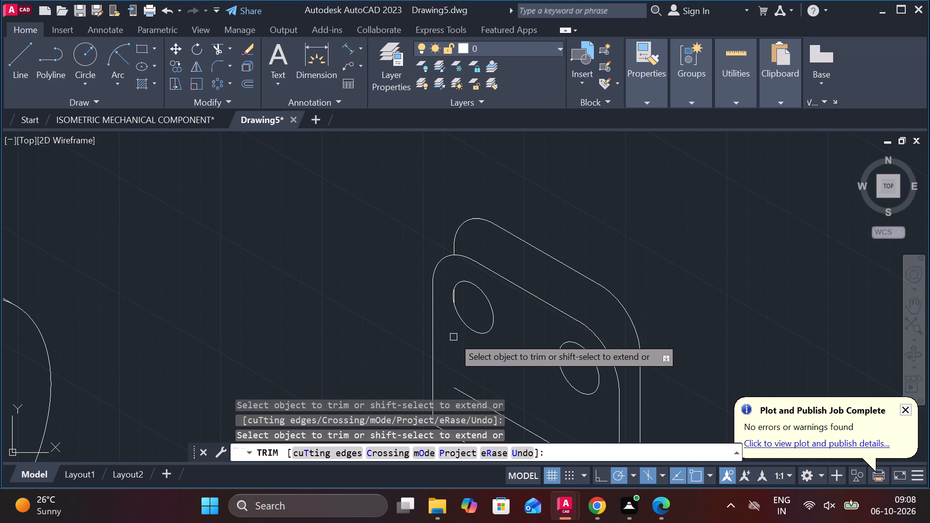
{"action": "scroll", "coordinate": [449, 293], "scroll_direction": "up", "scroll_amount": 3}
{"action": "left_click", "coordinate": [456, 298]}
{"action": "scroll", "coordinate": [456, 298], "scroll_direction": "down", "scroll_amount": 3}
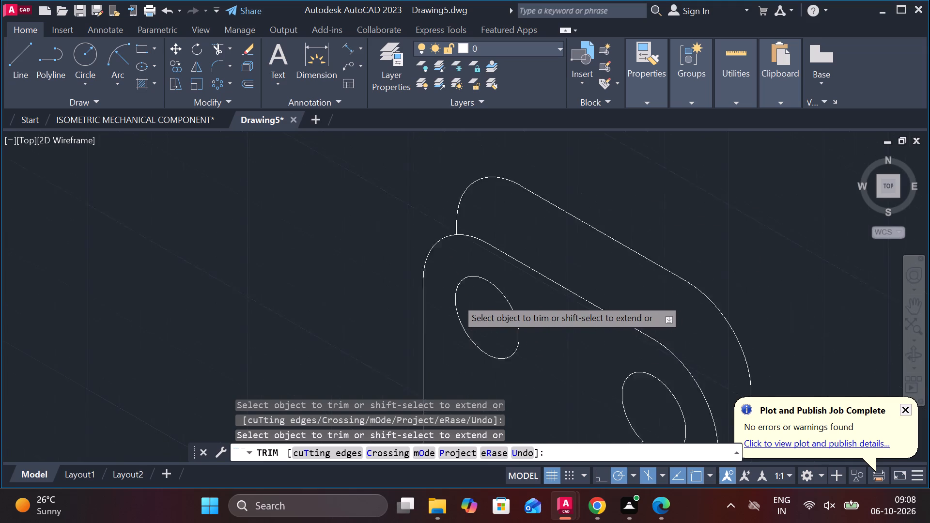
{"action": "middle_click_drag", "start_coordinate": [610, 310], "coordinate": [601, 231]}
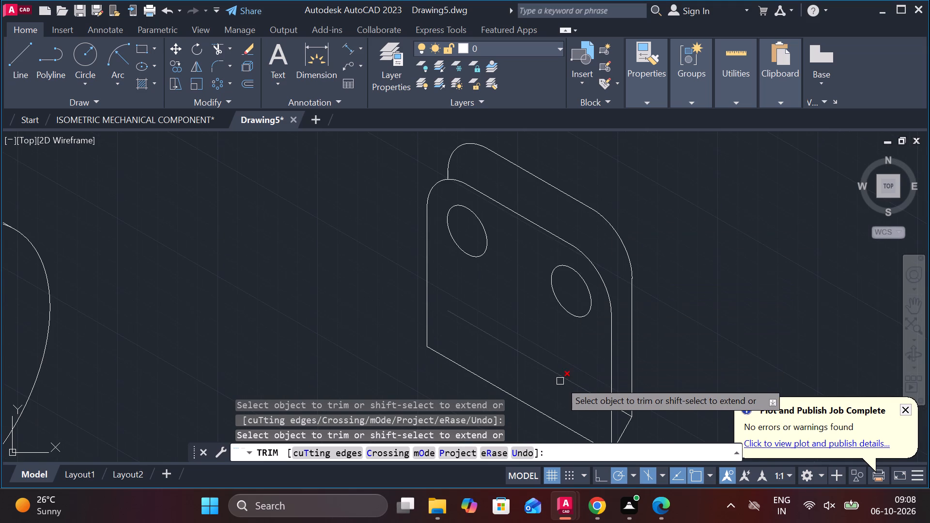
{"action": "left_click", "coordinate": [562, 381]}
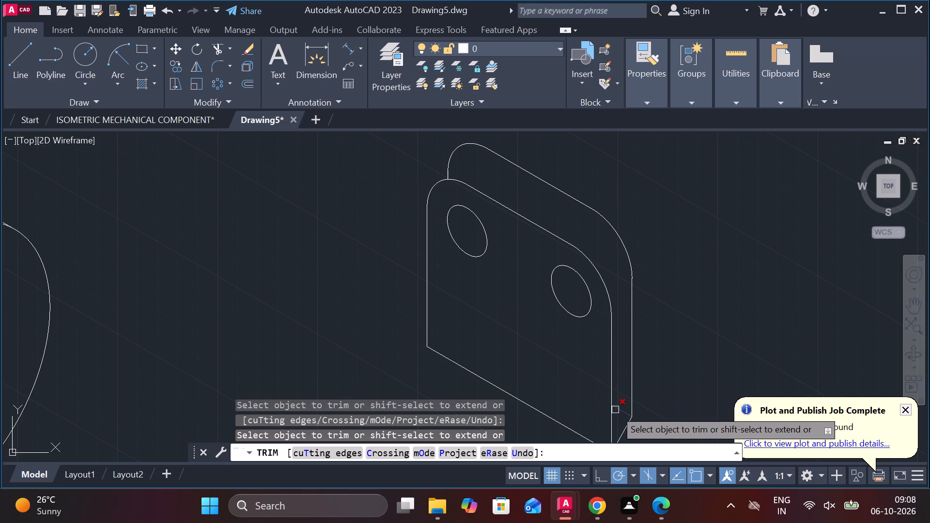
{"action": "left_click", "coordinate": [617, 410]}
{"action": "scroll", "coordinate": [648, 378], "scroll_direction": "down", "scroll_amount": 1}
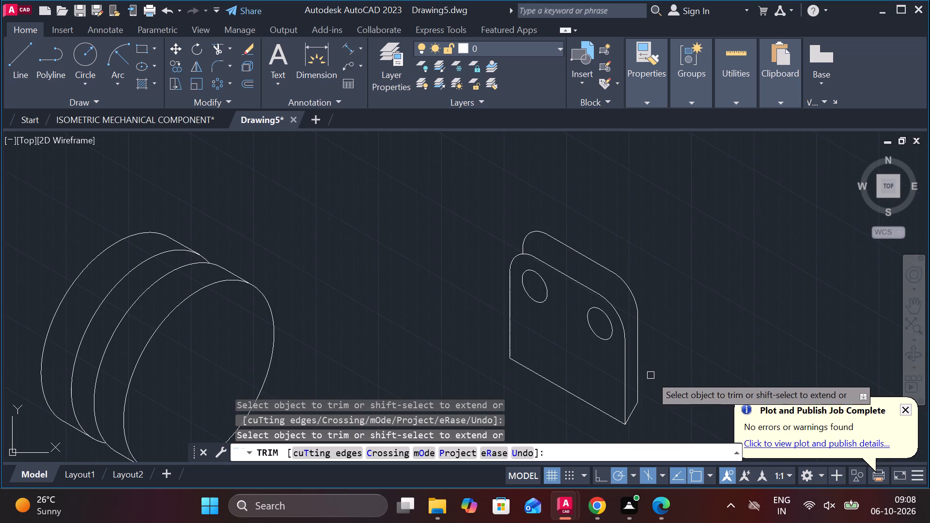
{"action": "middle_click_drag", "start_coordinate": [649, 375], "coordinate": [614, 314]}
{"action": "key", "text": "Escape"}
Draw an 18-unit line along 30° from the front face's lower right corner.
{"action": "key", "text": "l"}
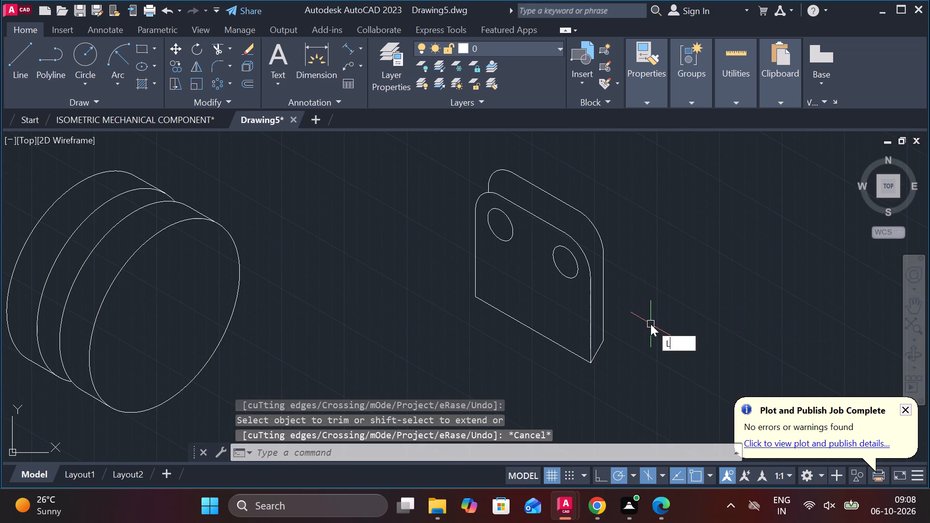
{"action": "key", "text": "Return"}
{"action": "left_click", "coordinate": [589, 361]}
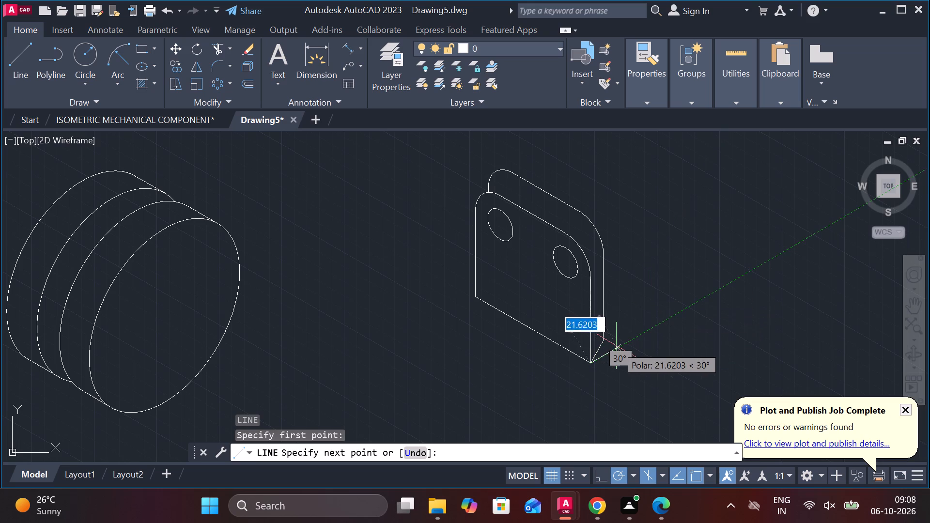
{"action": "scroll", "coordinate": [609, 350], "scroll_direction": "up", "scroll_amount": 3}
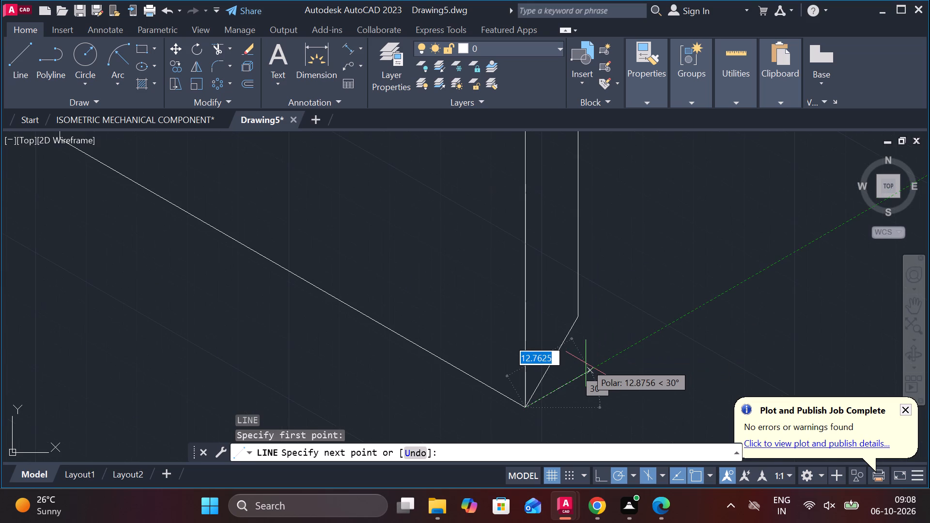
{"action": "type", "text": "18"}
{"action": "key", "text": "Return"}
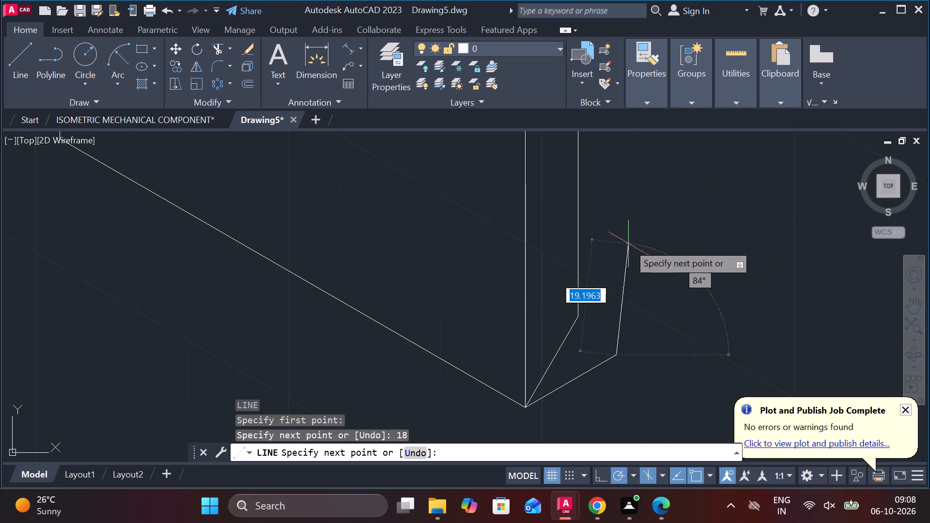
{"action": "scroll", "coordinate": [612, 195], "scroll_direction": "down", "scroll_amount": 1}
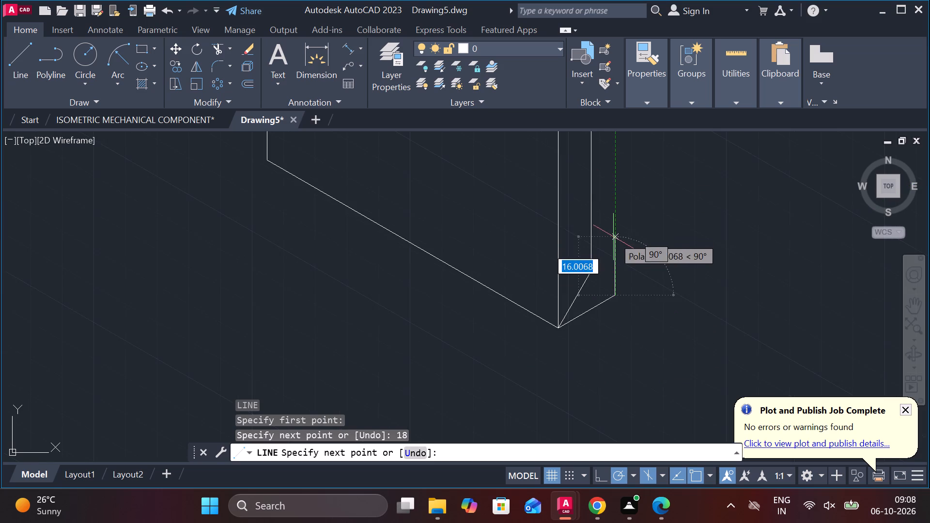
{"action": "middle_click_drag", "start_coordinate": [613, 237], "coordinate": [611, 270]}
{"action": "key", "text": "Escape"}
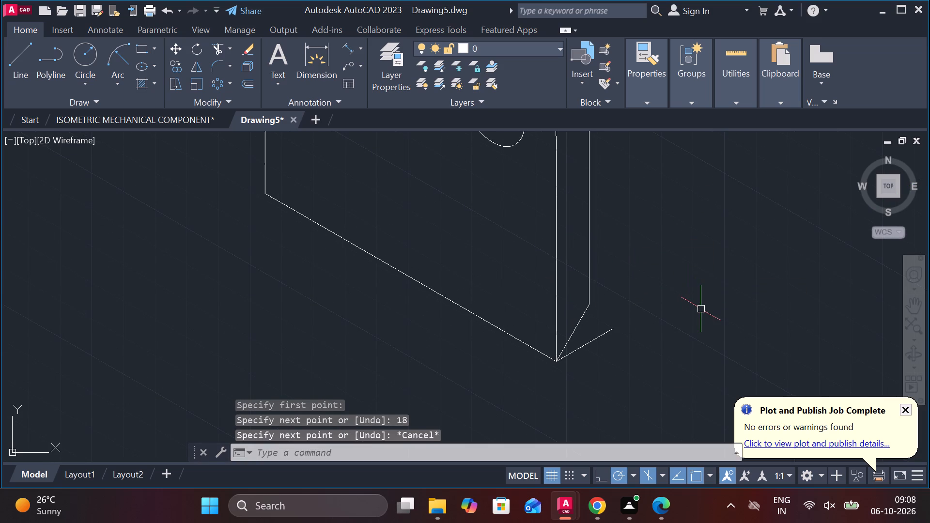
Extend the rear outline's right vertical edge down to the 30° line.
{"action": "type", "text": "EX"}
{"action": "key", "text": "space"}
{"action": "left_click", "coordinate": [588, 281]}
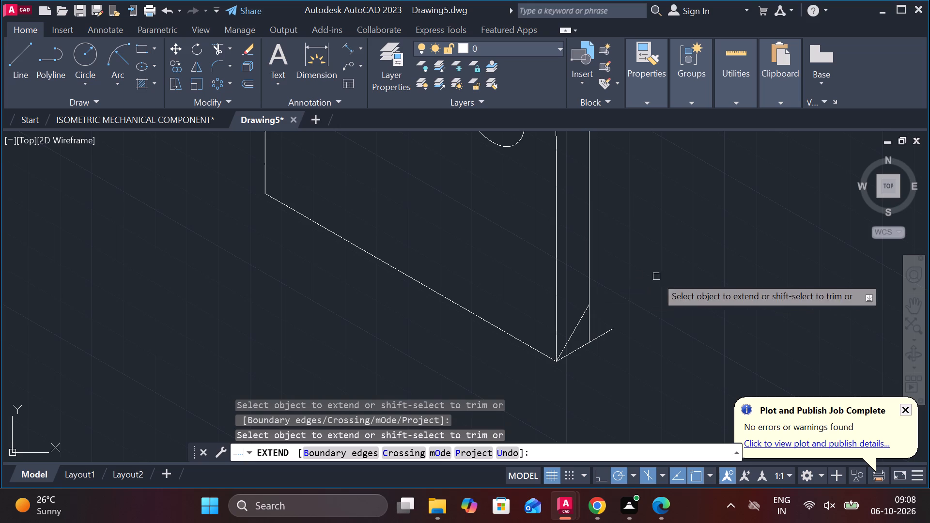
{"action": "key", "text": "Escape"}
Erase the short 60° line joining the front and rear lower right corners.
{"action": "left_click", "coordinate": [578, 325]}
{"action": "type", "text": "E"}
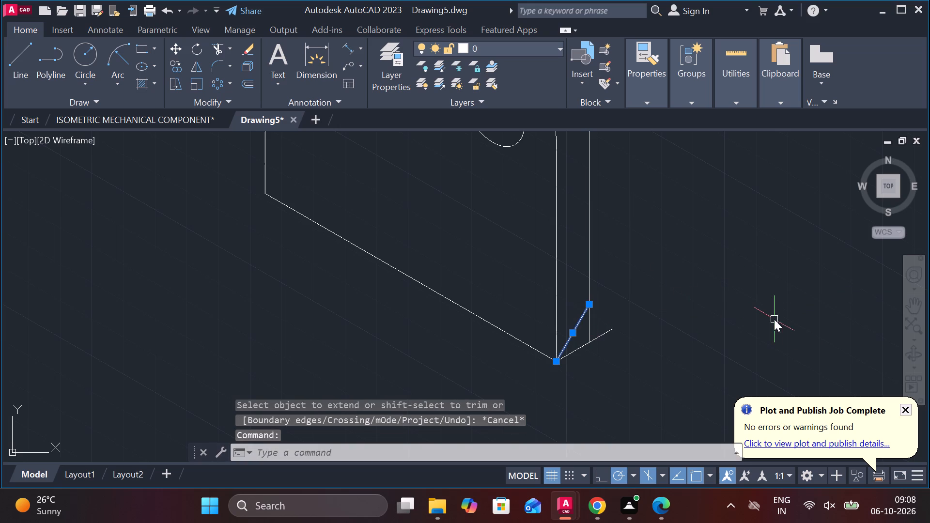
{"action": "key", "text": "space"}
Move the rear outline's vertical edge, both arcs and sloped top edge from the vertical edge's lower end to the 18-unit line's outer end.
{"action": "scroll", "coordinate": [739, 299], "scroll_direction": "down", "scroll_amount": 2}
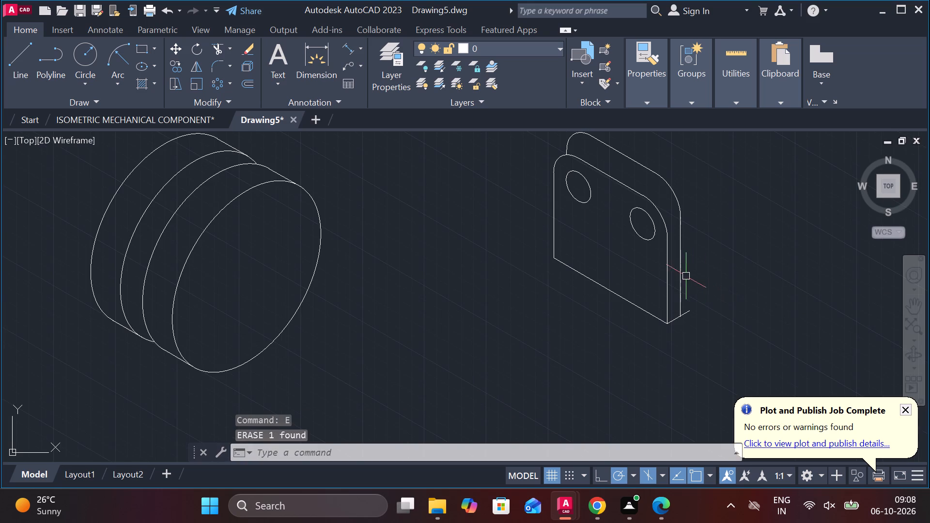
{"action": "left_click", "coordinate": [682, 280]}
{"action": "middle_click_drag", "start_coordinate": [707, 258], "coordinate": [713, 349]}
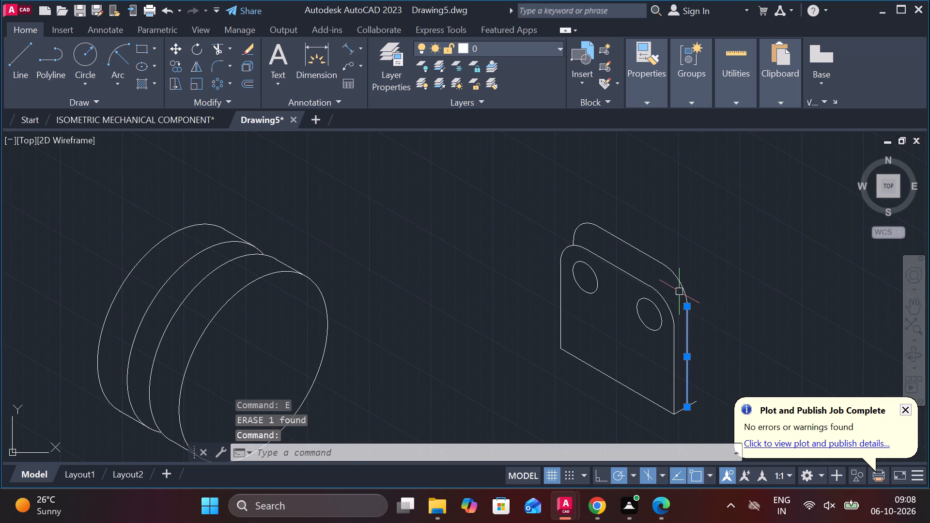
{"action": "left_click", "coordinate": [679, 286]}
{"action": "left_click", "coordinate": [631, 248]}
{"action": "scroll", "coordinate": [573, 215], "scroll_direction": "up", "scroll_amount": 1}
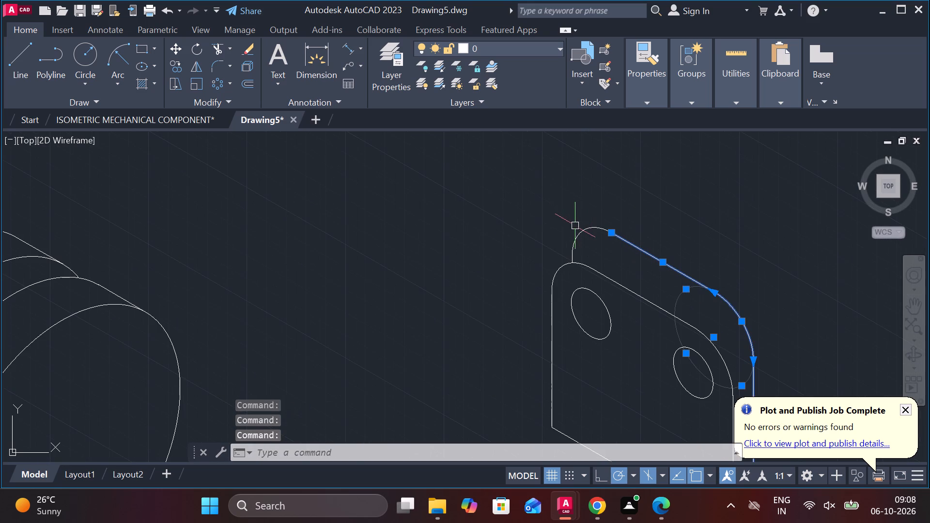
{"action": "left_click", "coordinate": [578, 232]}
{"action": "scroll", "coordinate": [728, 240], "scroll_direction": "down", "scroll_amount": 1}
{"action": "middle_click_drag", "start_coordinate": [724, 240], "coordinate": [537, 117]}
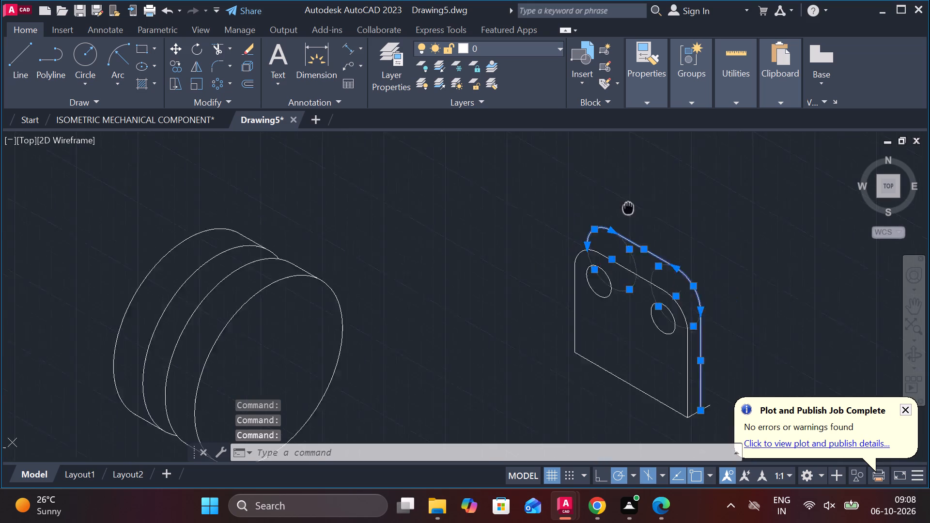
{"action": "middle_click_drag", "start_coordinate": [537, 117], "coordinate": [524, 102]}
{"action": "key", "text": "m"}
{"action": "key", "text": "Return"}
{"action": "scroll", "coordinate": [560, 274], "scroll_direction": "up", "scroll_amount": 1}
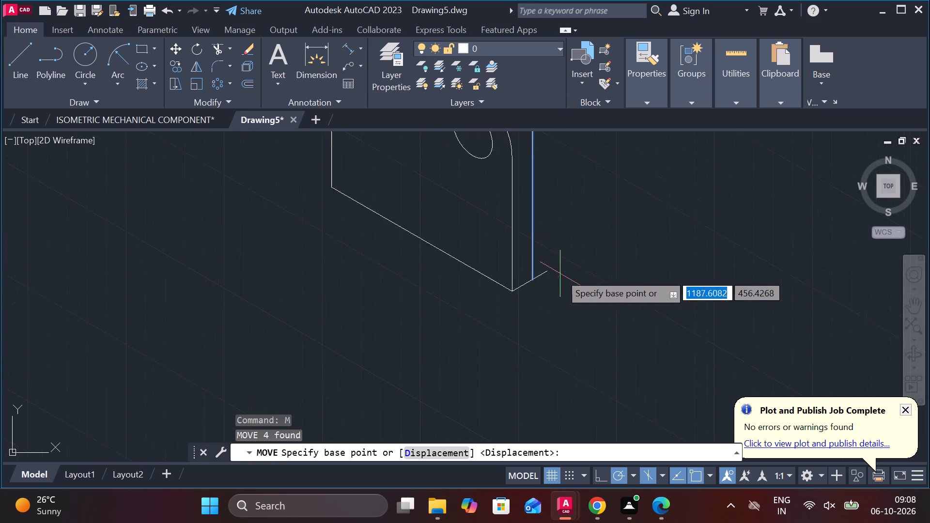
{"action": "scroll", "coordinate": [560, 274], "scroll_direction": "up", "scroll_amount": 1}
{"action": "left_click", "coordinate": [514, 279]}
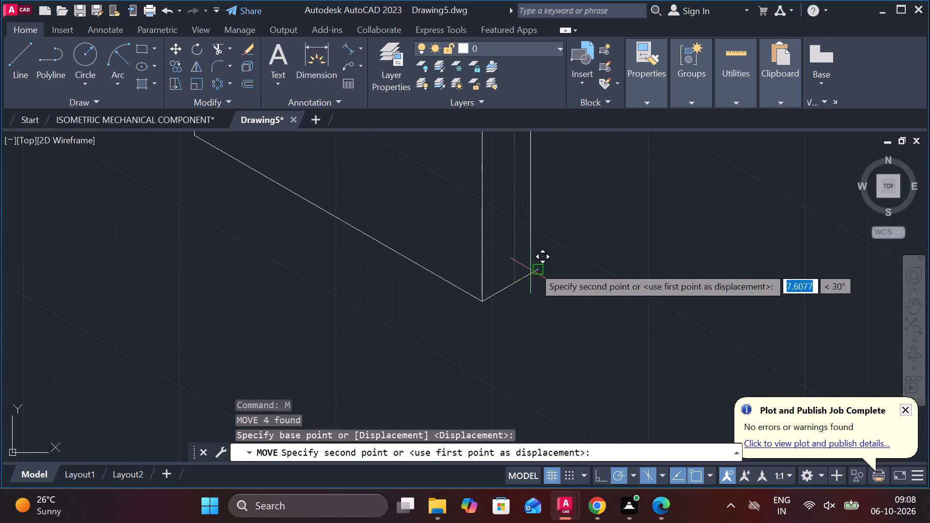
{"action": "left_click", "coordinate": [538, 264]}
Draw a line from the rear outline's upper left arc, tangent to and just past the front face's upper left arc.
{"action": "scroll", "coordinate": [581, 246], "scroll_direction": "down", "scroll_amount": 2}
{"action": "middle_click_drag", "start_coordinate": [604, 289], "coordinate": [606, 309]}
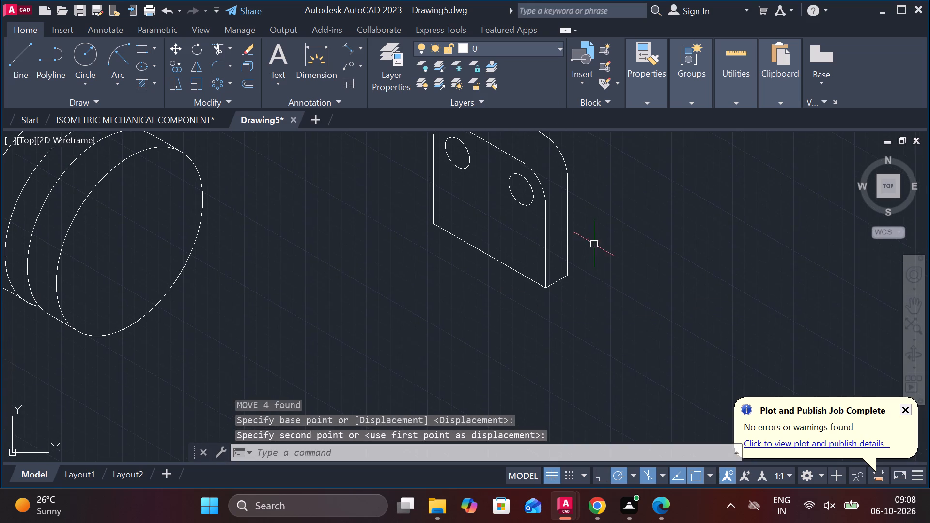
{"action": "middle_click_drag", "start_coordinate": [597, 257], "coordinate": [605, 334]}
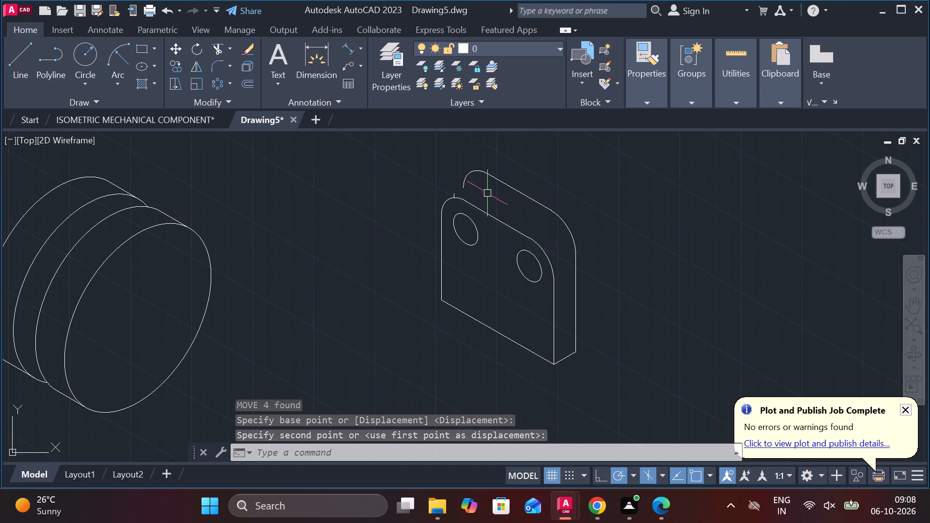
{"action": "key", "text": "l"}
{"action": "key", "text": "Return"}
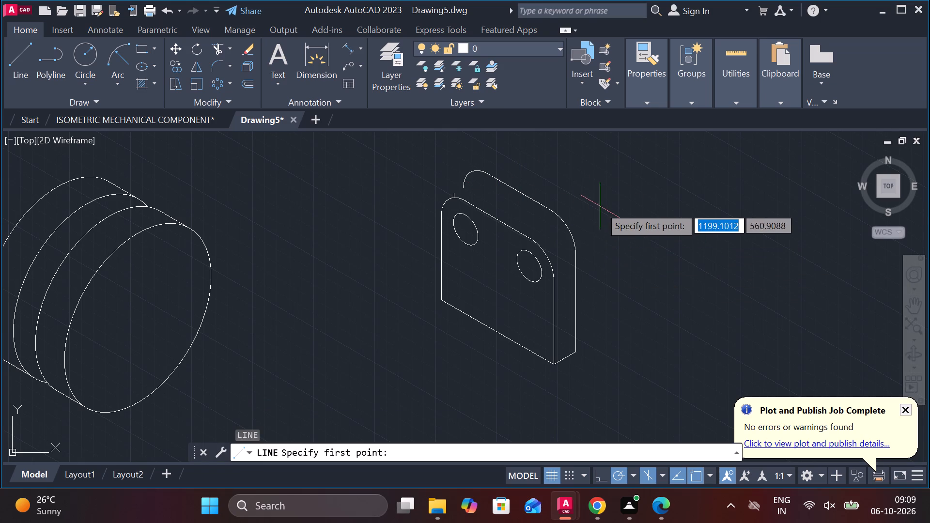
{"action": "scroll", "coordinate": [449, 242], "scroll_direction": "up", "scroll_amount": 1}
{"action": "middle_click_drag", "start_coordinate": [490, 275], "coordinate": [505, 310]}
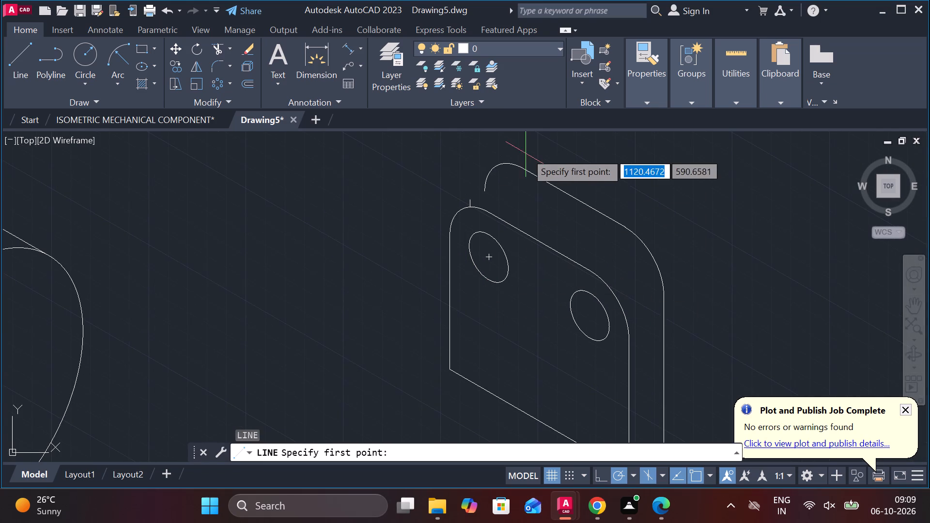
{"action": "left_click", "coordinate": [498, 164]}
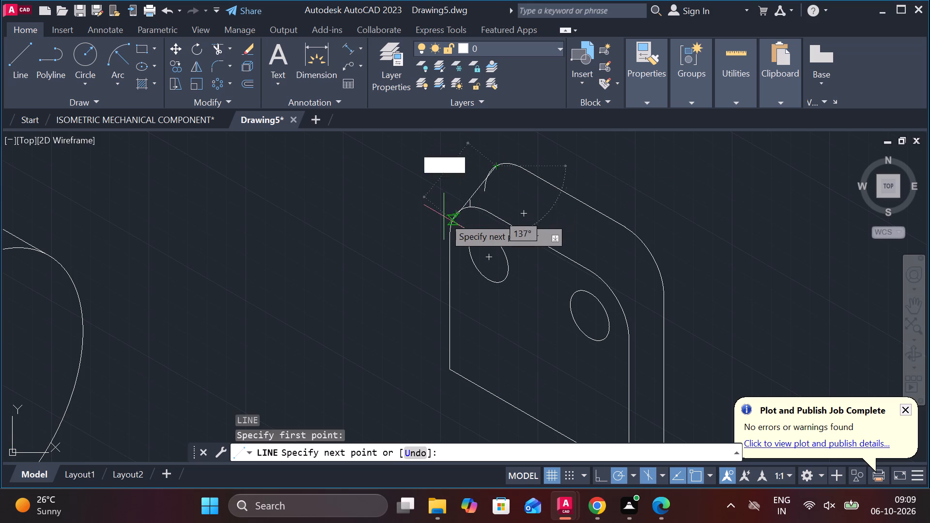
{"action": "scroll", "coordinate": [451, 207], "scroll_direction": "up", "scroll_amount": 3}
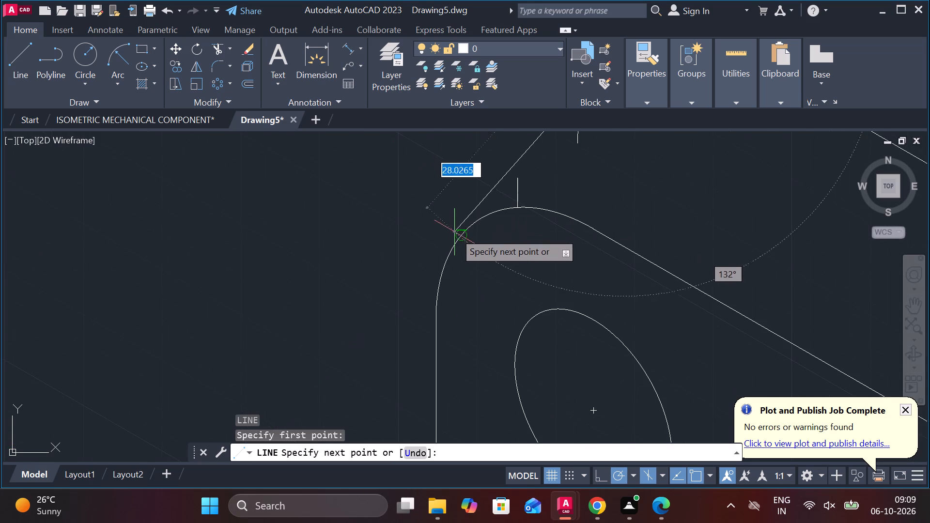
{"action": "left_click", "coordinate": [430, 268]}
{"action": "key", "text": "Escape"}
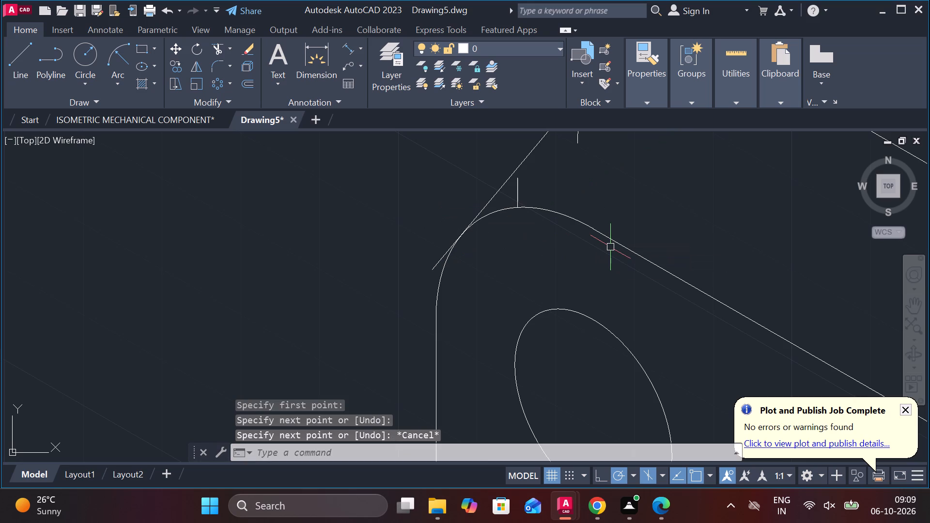
Trim the joining line's overhang past the front upper left arc and remove the short vertical stub above that arc.
{"action": "type", "text": "TR"}
{"action": "key", "text": "space"}
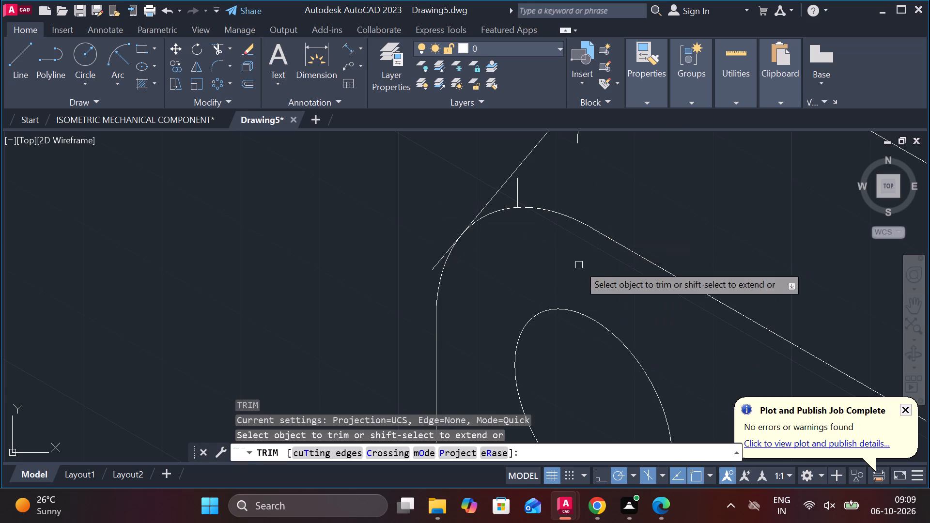
{"action": "left_click", "coordinate": [431, 268]}
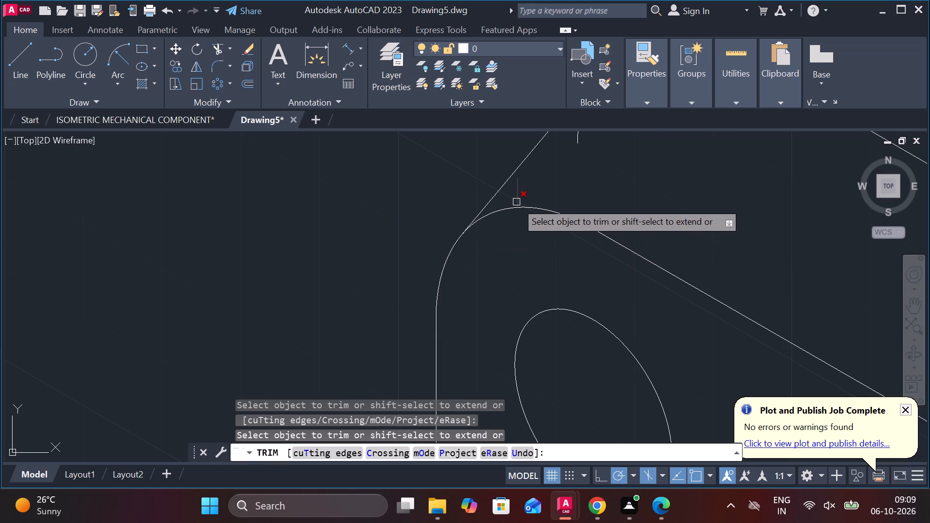
{"action": "left_click", "coordinate": [516, 202]}
Trim the rear upper left arc's tail back to where it meets the joining line.
{"action": "scroll", "coordinate": [576, 159], "scroll_direction": "down", "scroll_amount": 2}
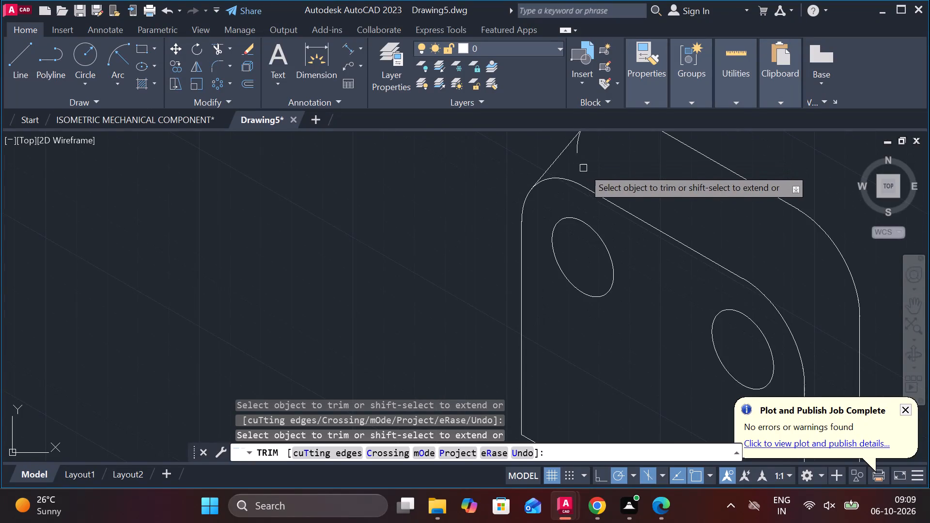
{"action": "middle_click_drag", "start_coordinate": [587, 160], "coordinate": [567, 218]}
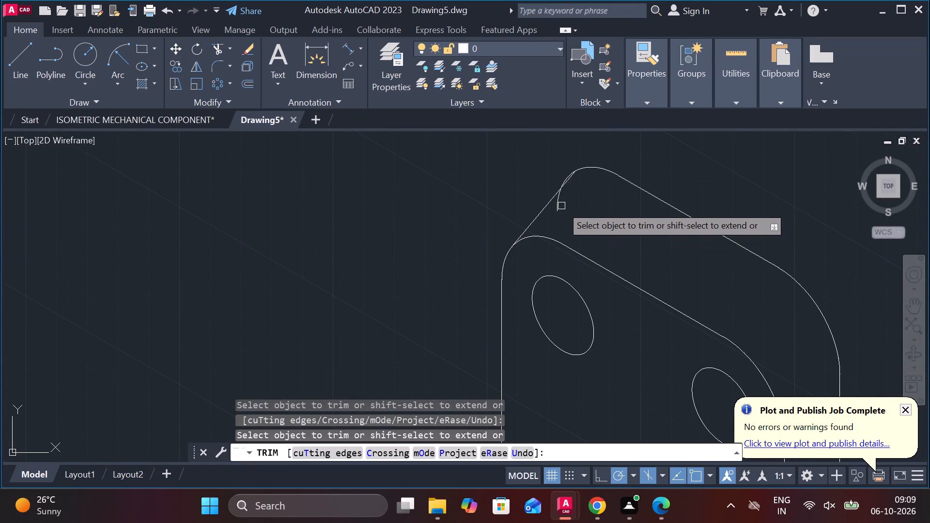
{"action": "left_click", "coordinate": [561, 206]}
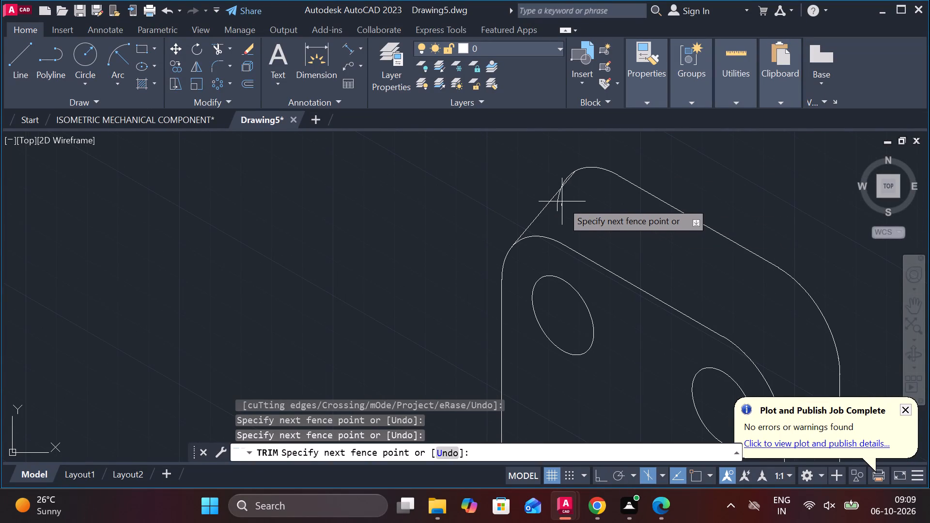
{"action": "left_click", "coordinate": [557, 205]}
{"action": "scroll", "coordinate": [555, 170], "scroll_direction": "up", "scroll_amount": 2}
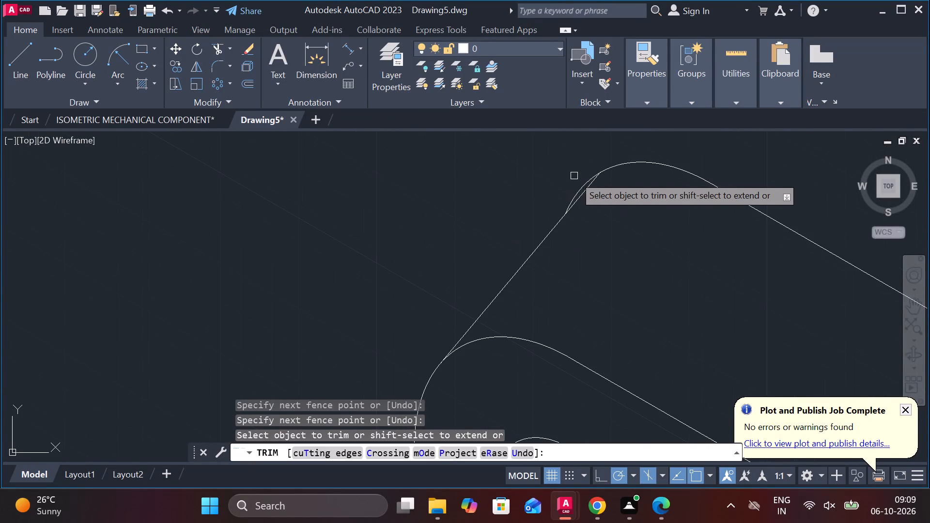
{"action": "left_click", "coordinate": [579, 192]}
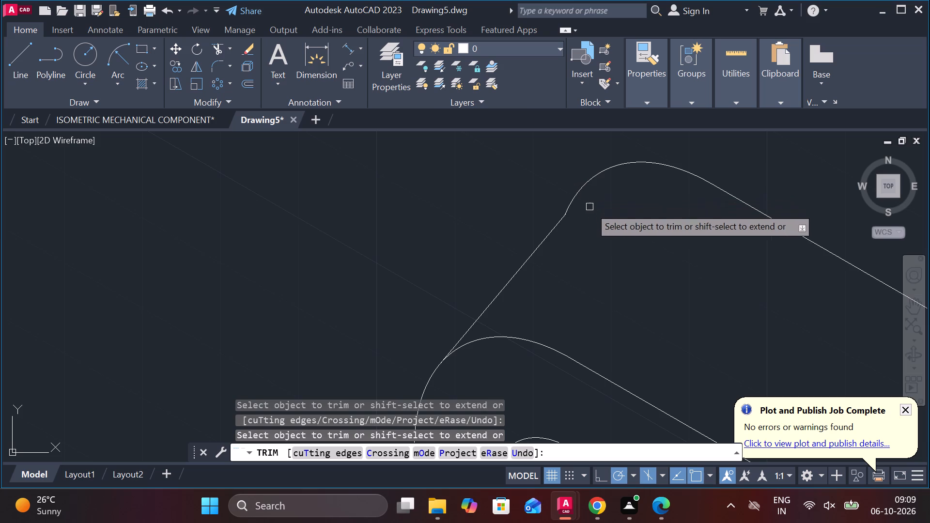
{"action": "key", "text": "ctrl+z"}
{"action": "scroll", "coordinate": [557, 180], "scroll_direction": "up", "scroll_amount": 3}
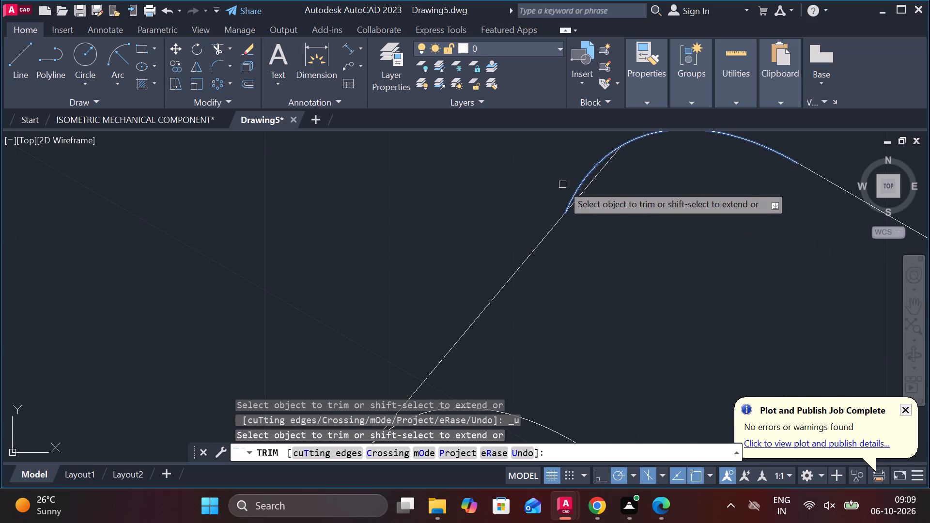
{"action": "left_click", "coordinate": [589, 170]}
{"action": "scroll", "coordinate": [616, 216], "scroll_direction": "down", "scroll_amount": 3}
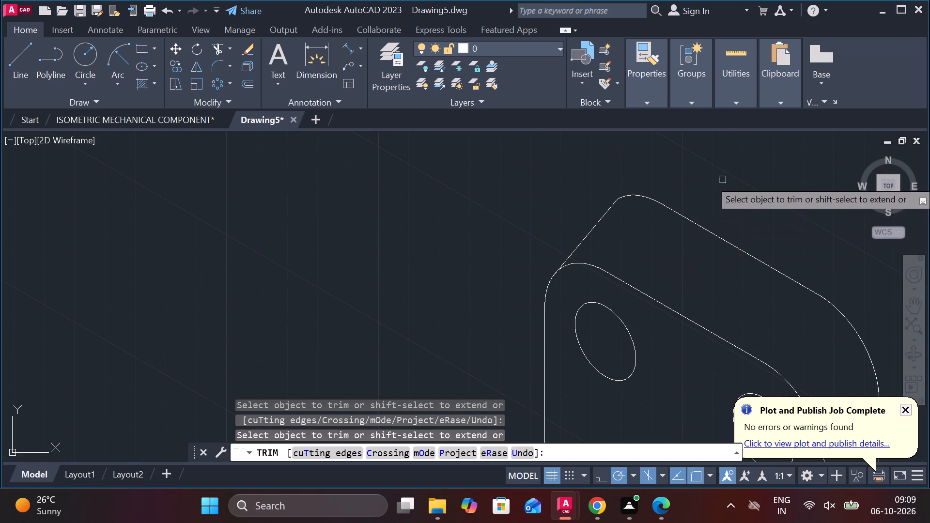
{"action": "key", "text": "Escape"}
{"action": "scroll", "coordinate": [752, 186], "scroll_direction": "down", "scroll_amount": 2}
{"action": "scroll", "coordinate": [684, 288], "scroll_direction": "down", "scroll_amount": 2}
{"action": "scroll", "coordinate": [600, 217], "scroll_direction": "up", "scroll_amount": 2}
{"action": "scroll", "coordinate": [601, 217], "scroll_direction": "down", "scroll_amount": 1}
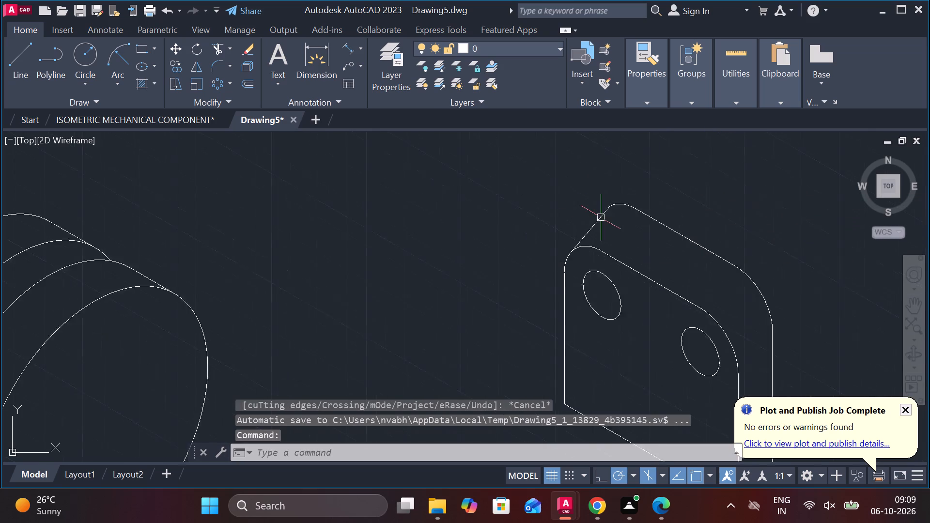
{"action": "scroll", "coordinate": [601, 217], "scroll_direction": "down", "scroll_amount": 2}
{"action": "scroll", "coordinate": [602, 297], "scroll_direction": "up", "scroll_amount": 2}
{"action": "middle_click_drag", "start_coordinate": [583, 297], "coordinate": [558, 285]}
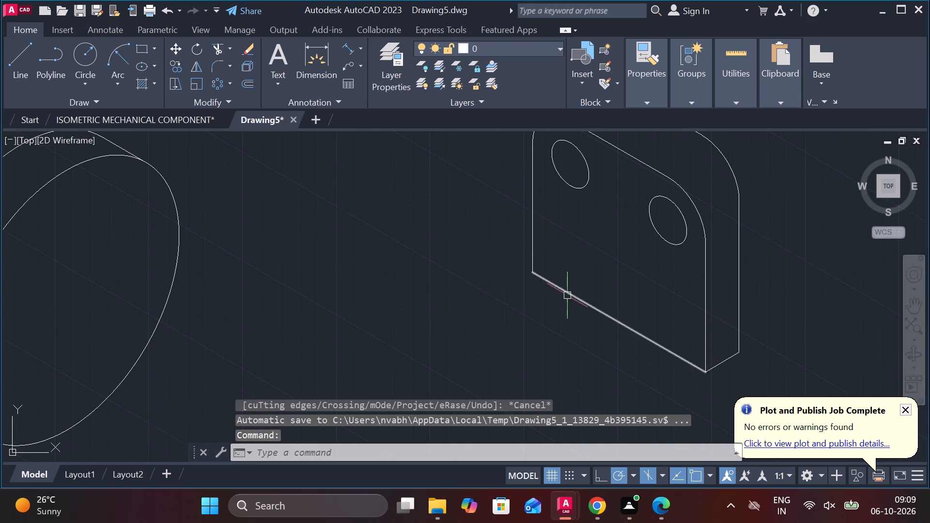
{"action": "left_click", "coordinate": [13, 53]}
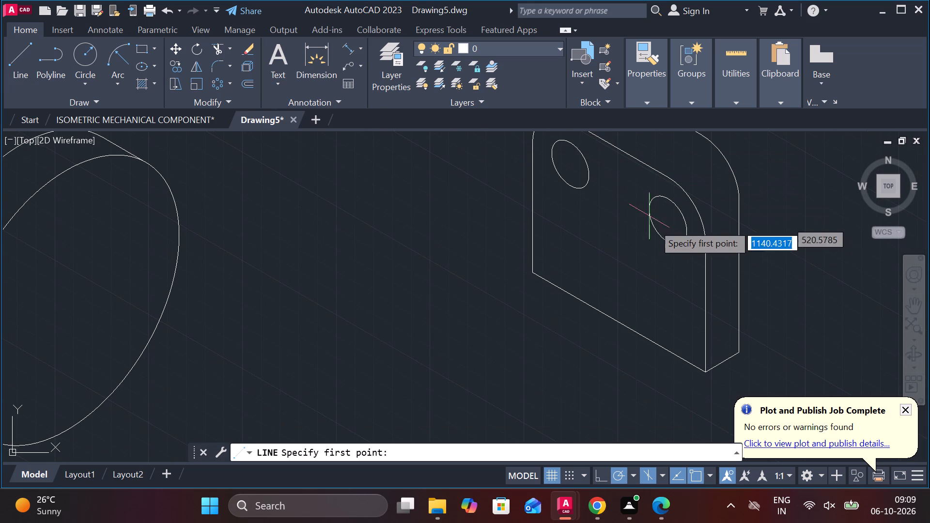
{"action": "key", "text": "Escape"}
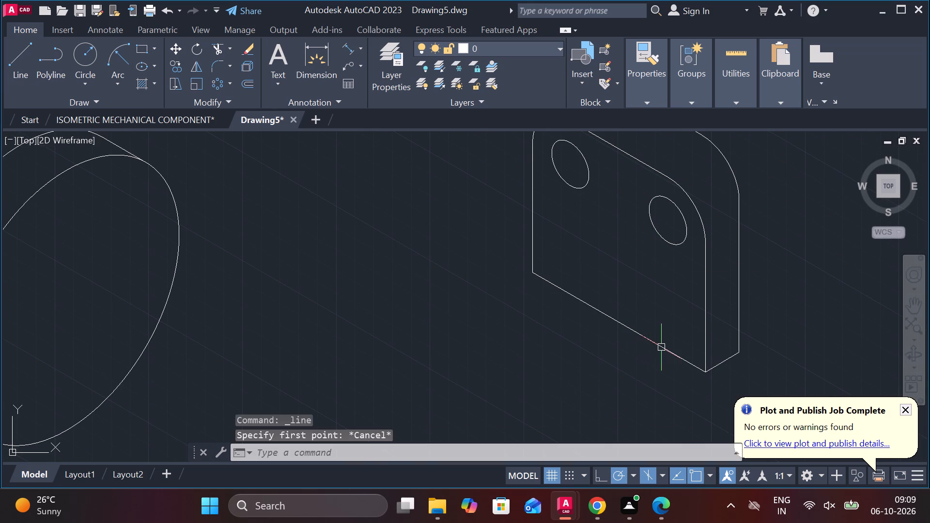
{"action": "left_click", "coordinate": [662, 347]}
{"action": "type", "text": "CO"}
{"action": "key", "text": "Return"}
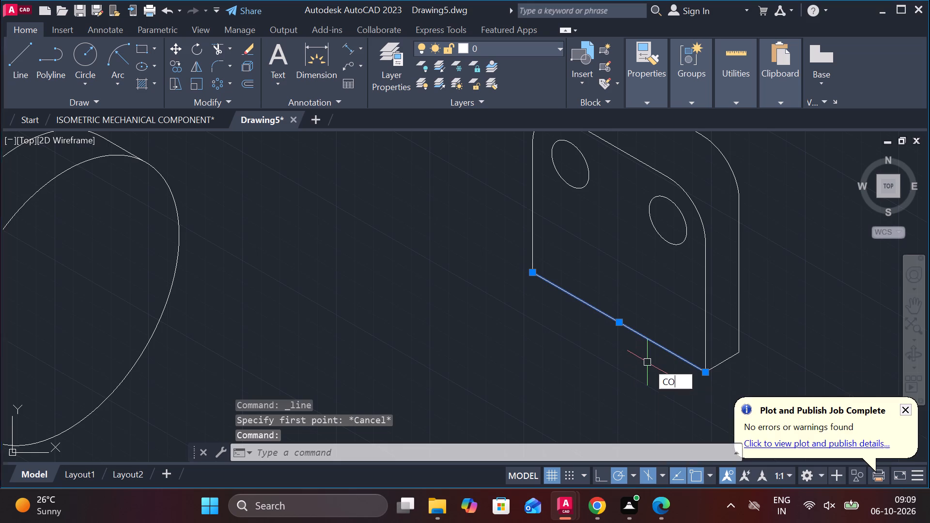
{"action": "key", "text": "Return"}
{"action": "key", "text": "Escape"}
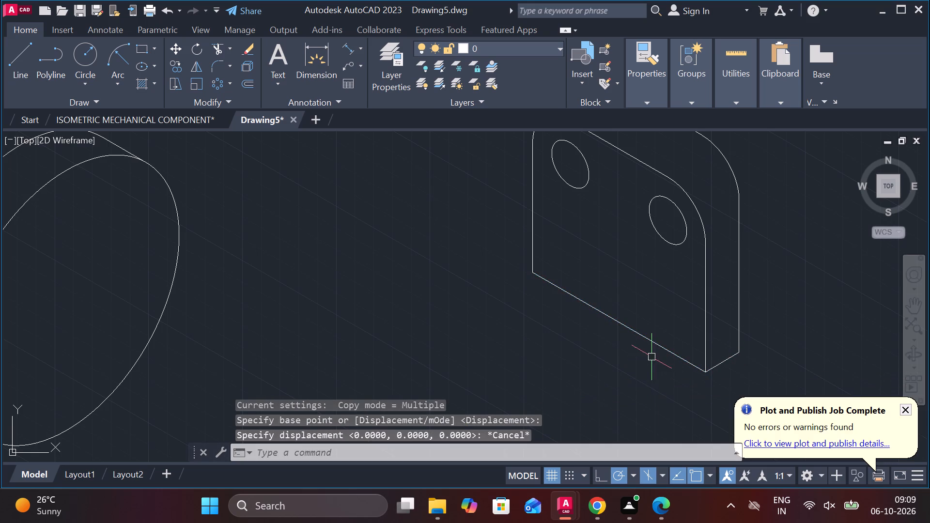
Copy the front face's bottom edge 40 units straight up from its lower right corner.
{"action": "left_click", "coordinate": [656, 345]}
{"action": "type", "text": "CO"}
{"action": "key", "text": "Return"}
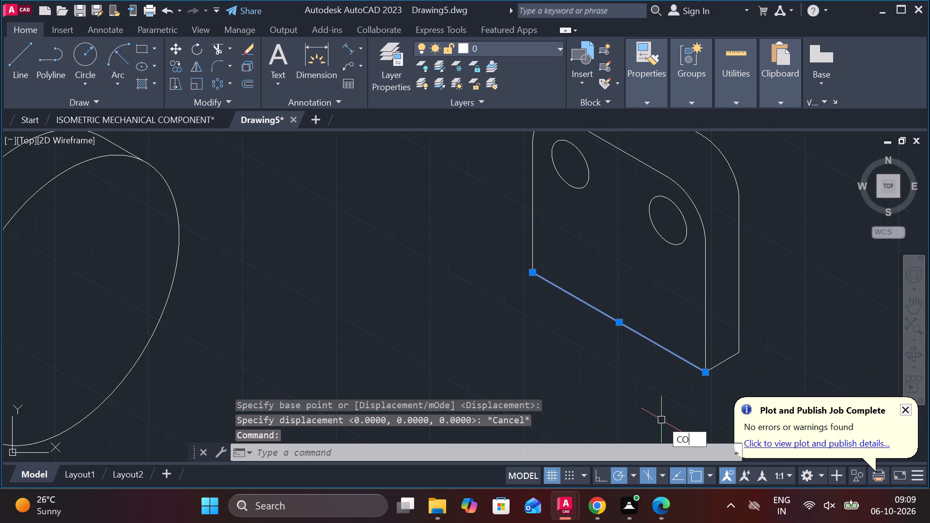
{"action": "left_click", "coordinate": [706, 373]}
{"action": "type", "text": "40"}
{"action": "key", "text": "Return"}
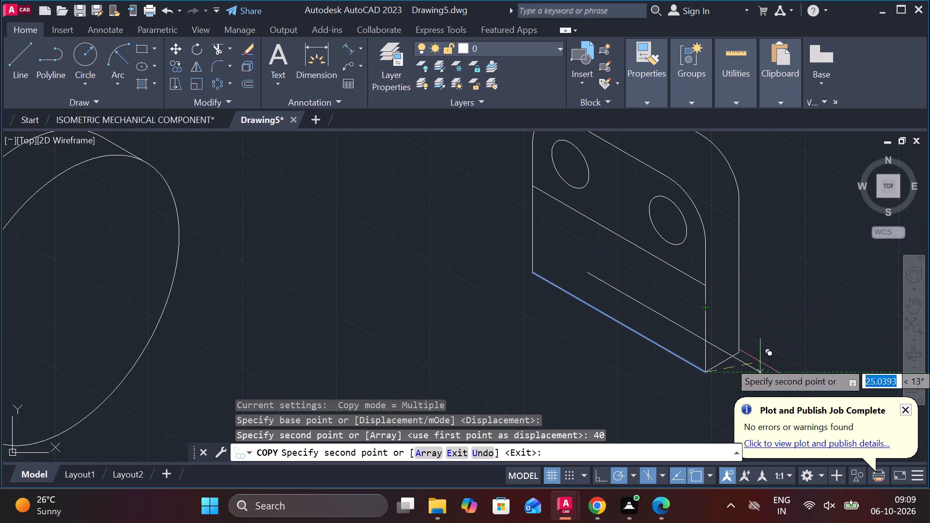
{"action": "key", "text": "Escape"}
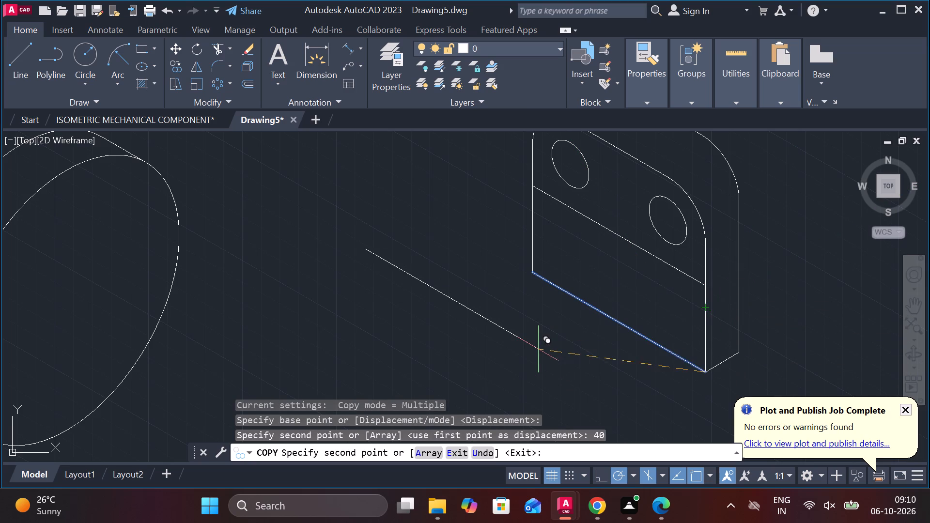
Draw a vertical line about 89 units long from the midpoint of the front face's sloped top edge down past its bottom edge.
{"action": "middle_click_drag", "start_coordinate": [524, 330], "coordinate": [503, 368]}
{"action": "key", "text": "l"}
{"action": "key", "text": "Return"}
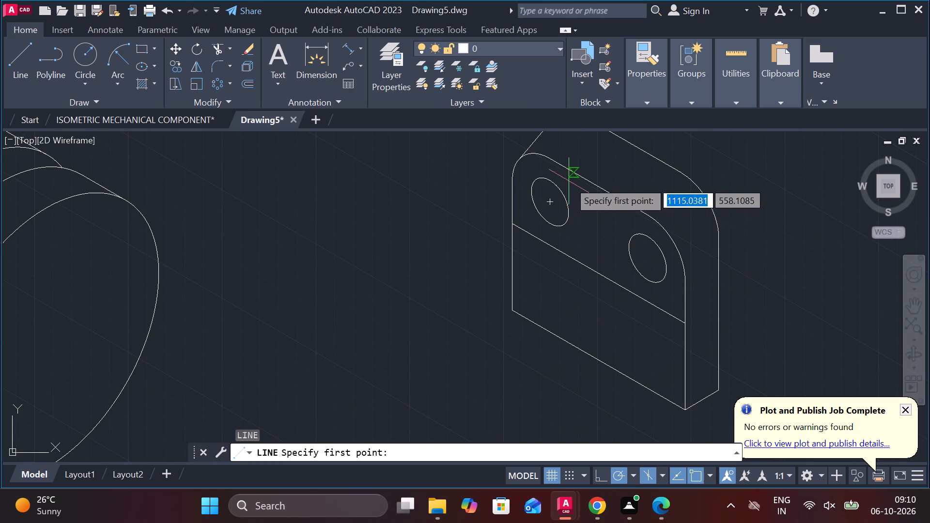
{"action": "left_click", "coordinate": [595, 190]}
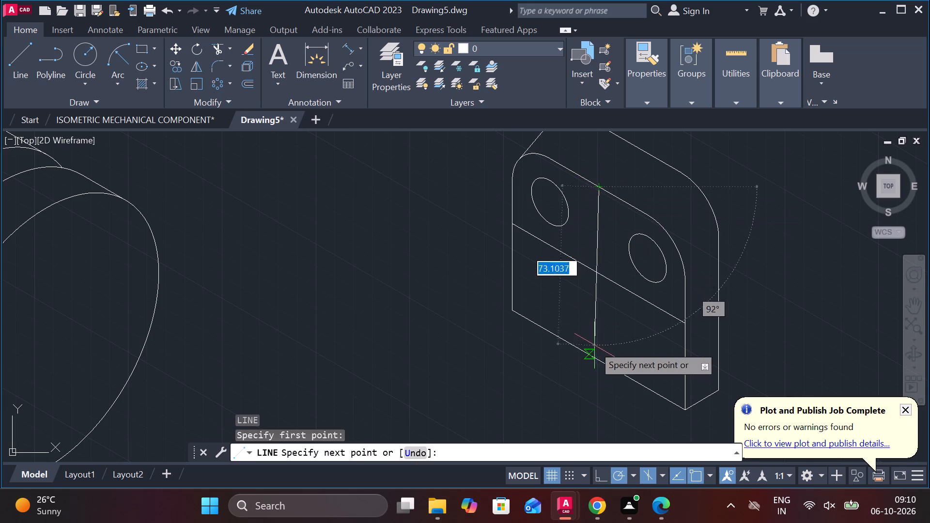
{"action": "left_click", "coordinate": [590, 380]}
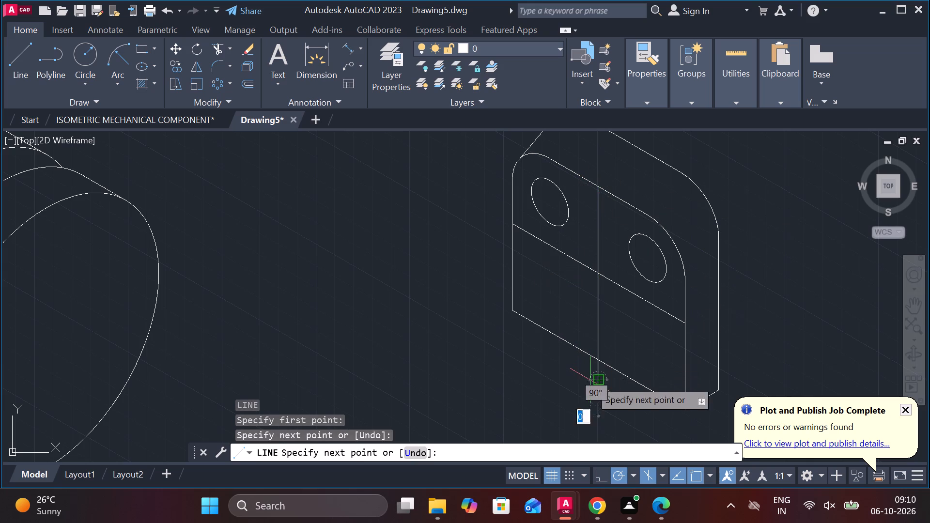
{"action": "key", "text": "Escape"}
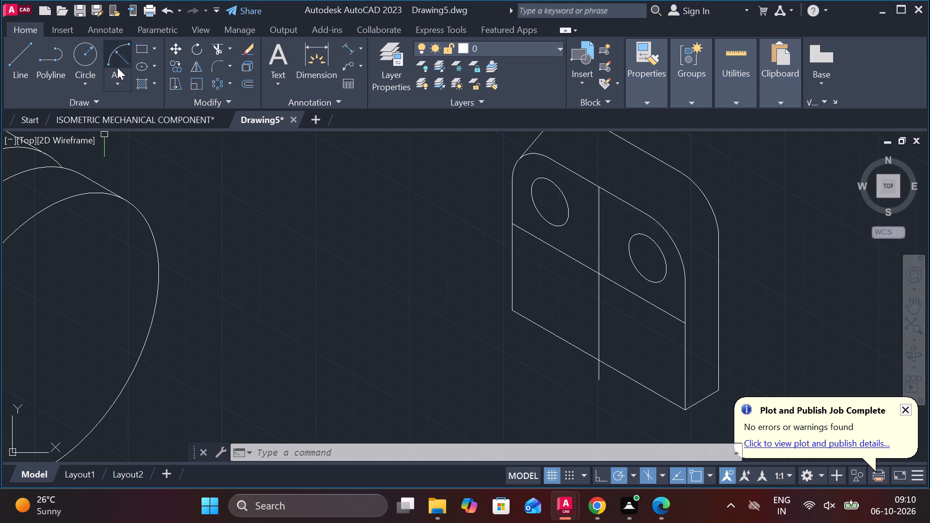
Draw a short vertical line from the right hole's centre down past the copied sloped line.
{"action": "left_click", "coordinate": [19, 51]}
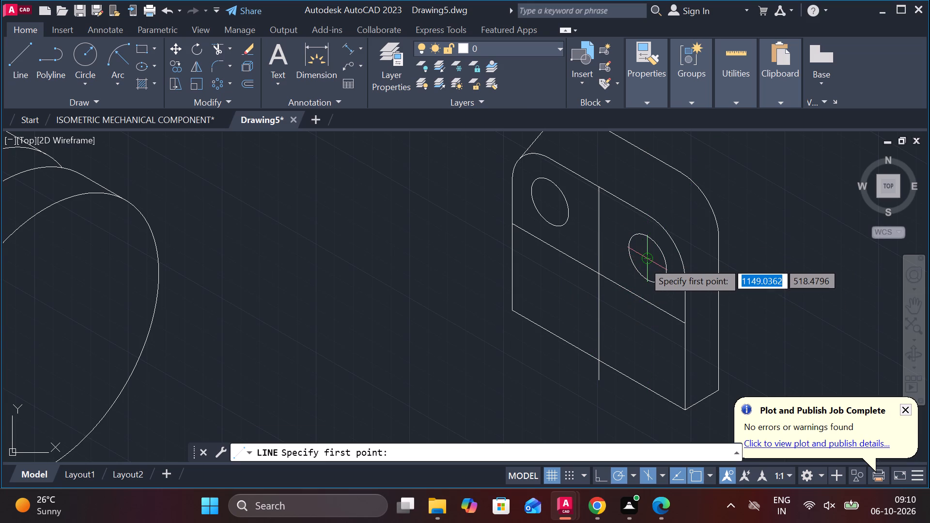
{"action": "left_click", "coordinate": [643, 261]}
{"action": "left_click", "coordinate": [640, 318]}
{"action": "key", "text": "Escape"}
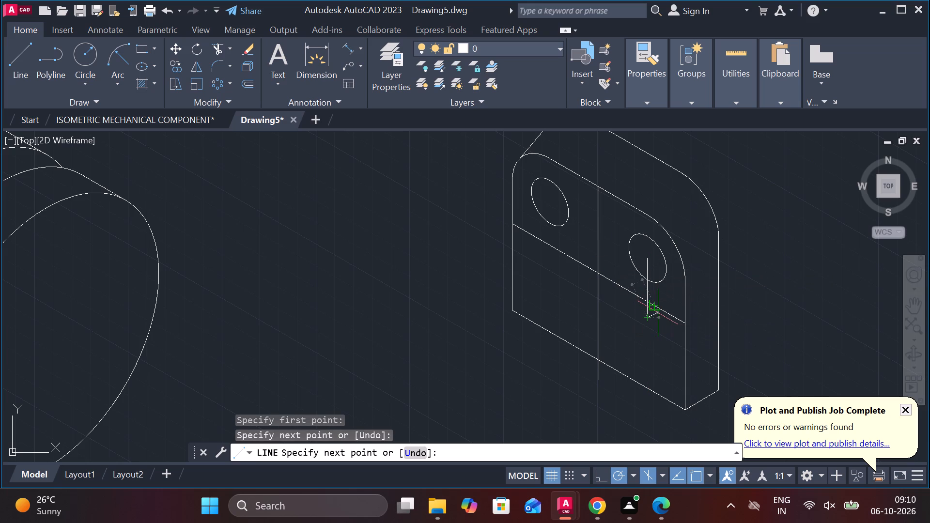
Draw a 40-unit line at 210° from where the right hole's vertical line crosses the copied sloped line.
{"action": "key", "text": "space"}
{"action": "left_click", "coordinate": [651, 300]}
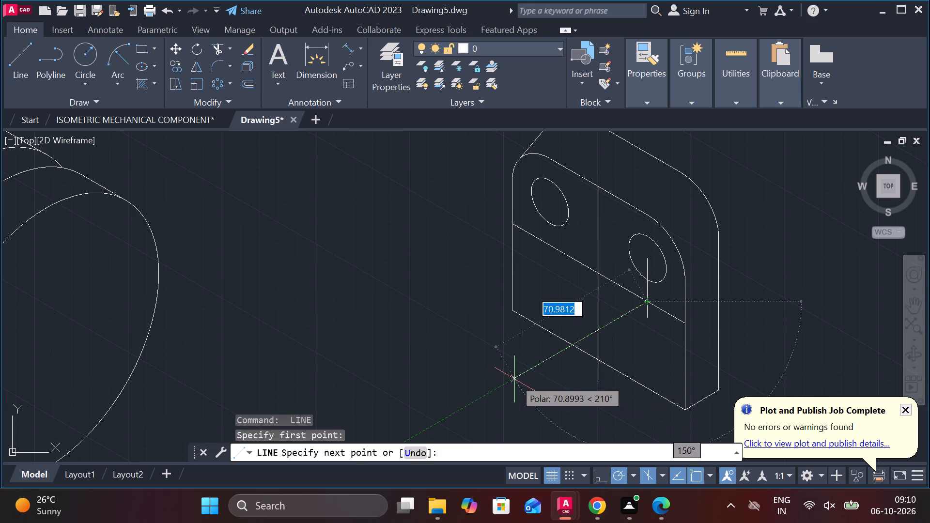
{"action": "type", "text": "40"}
{"action": "key", "text": "Return"}
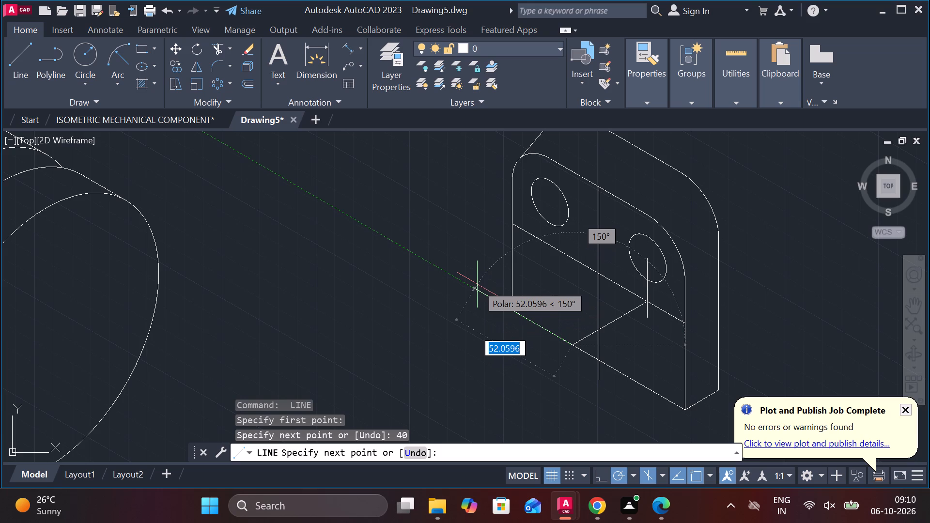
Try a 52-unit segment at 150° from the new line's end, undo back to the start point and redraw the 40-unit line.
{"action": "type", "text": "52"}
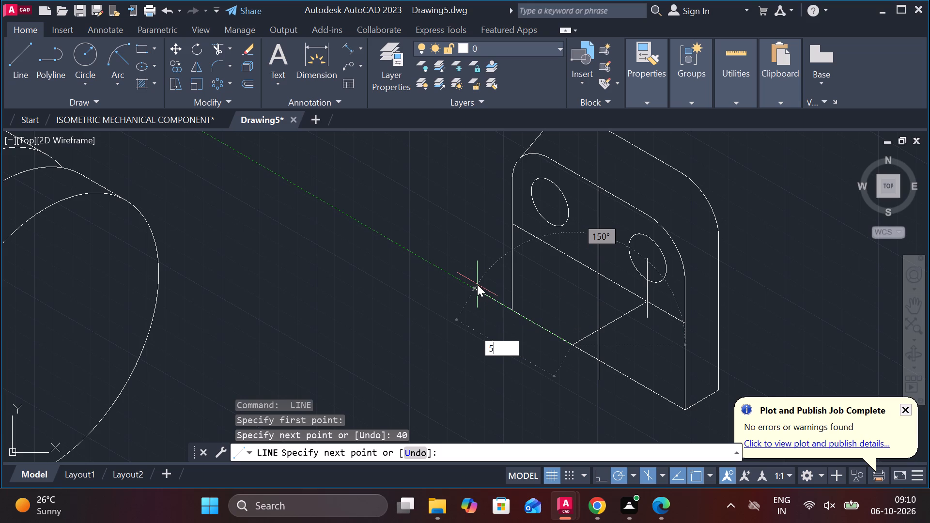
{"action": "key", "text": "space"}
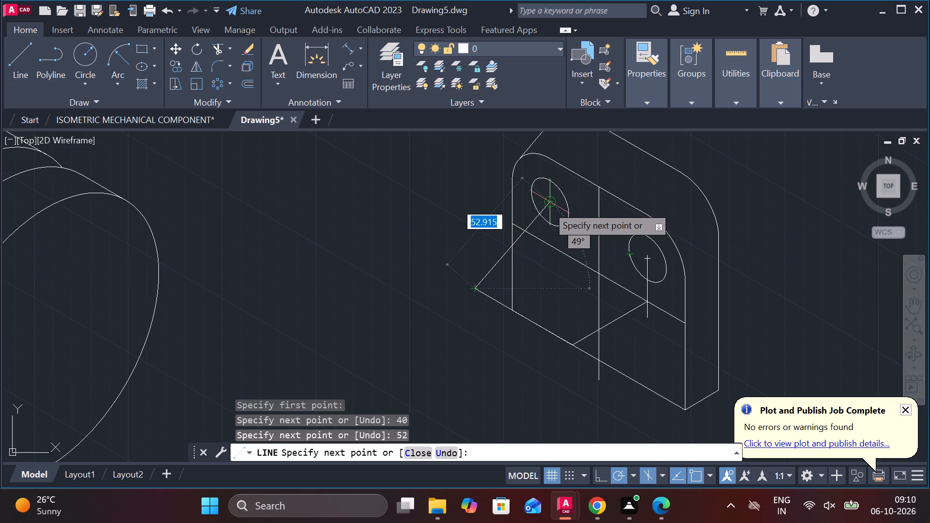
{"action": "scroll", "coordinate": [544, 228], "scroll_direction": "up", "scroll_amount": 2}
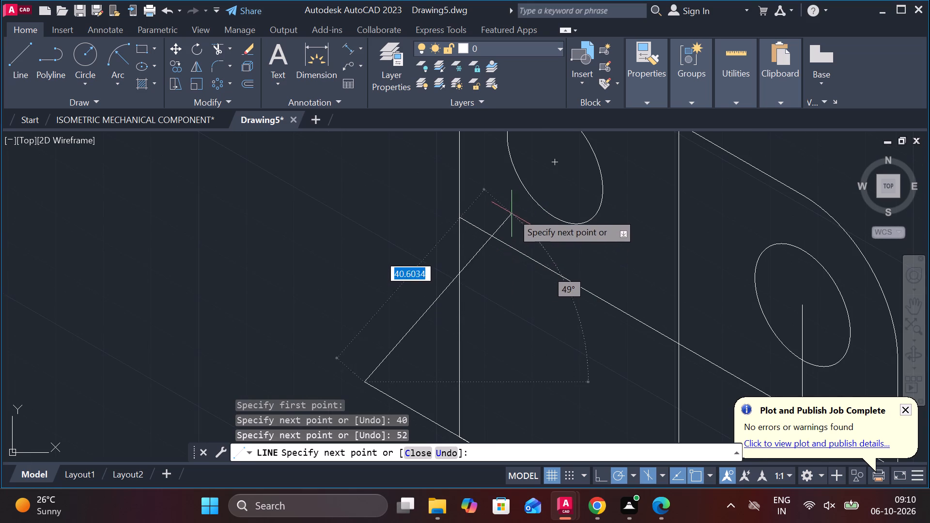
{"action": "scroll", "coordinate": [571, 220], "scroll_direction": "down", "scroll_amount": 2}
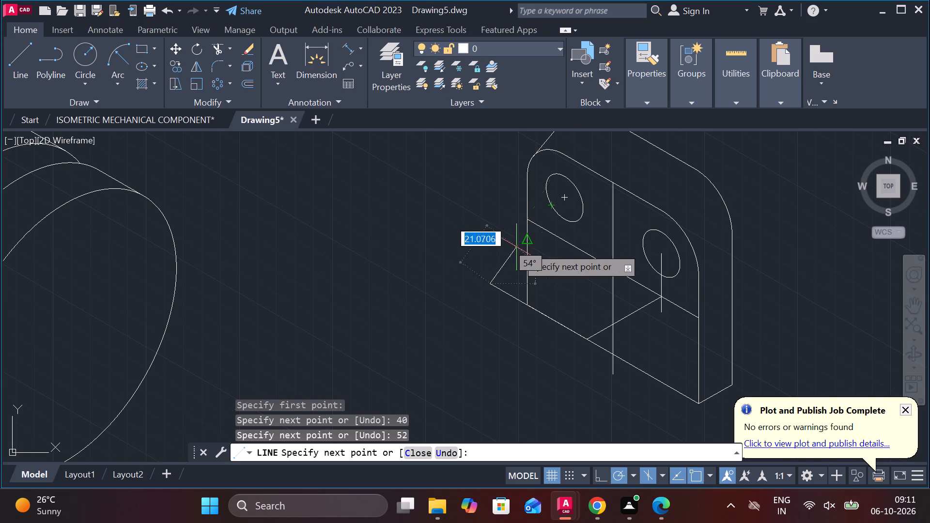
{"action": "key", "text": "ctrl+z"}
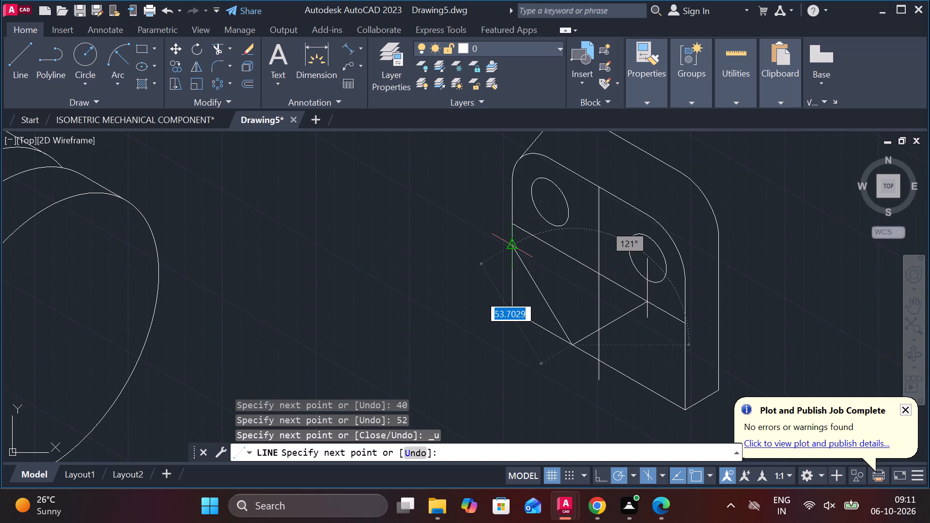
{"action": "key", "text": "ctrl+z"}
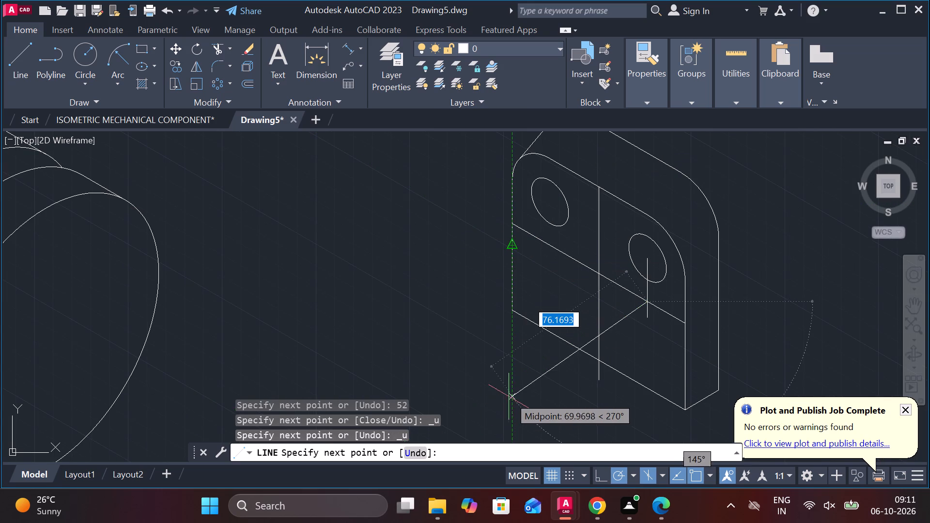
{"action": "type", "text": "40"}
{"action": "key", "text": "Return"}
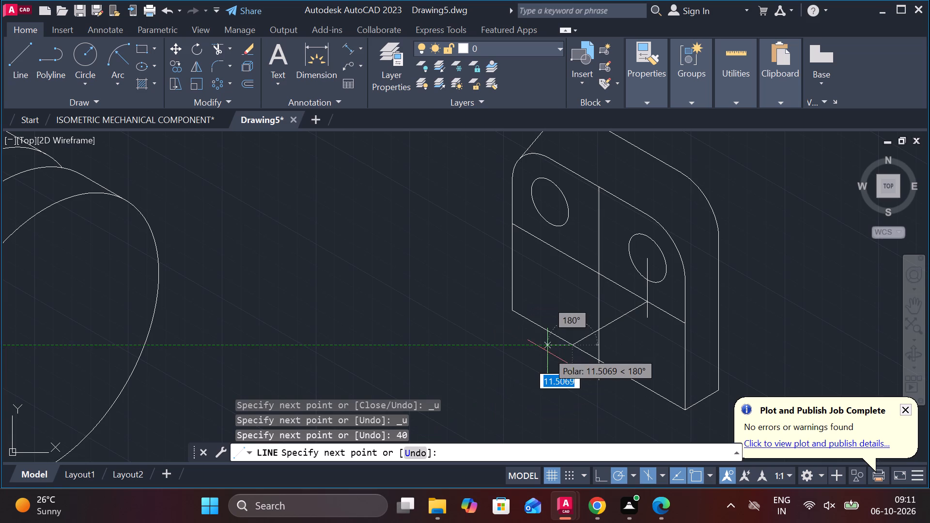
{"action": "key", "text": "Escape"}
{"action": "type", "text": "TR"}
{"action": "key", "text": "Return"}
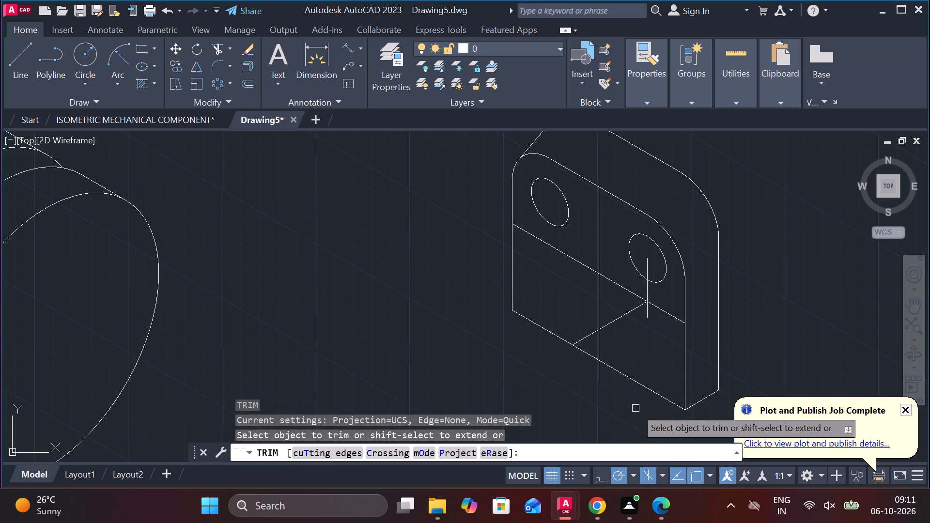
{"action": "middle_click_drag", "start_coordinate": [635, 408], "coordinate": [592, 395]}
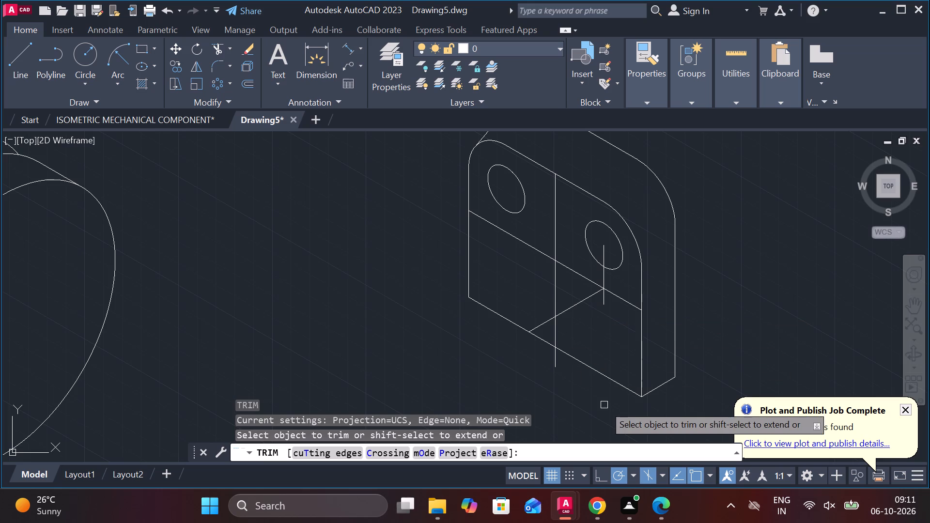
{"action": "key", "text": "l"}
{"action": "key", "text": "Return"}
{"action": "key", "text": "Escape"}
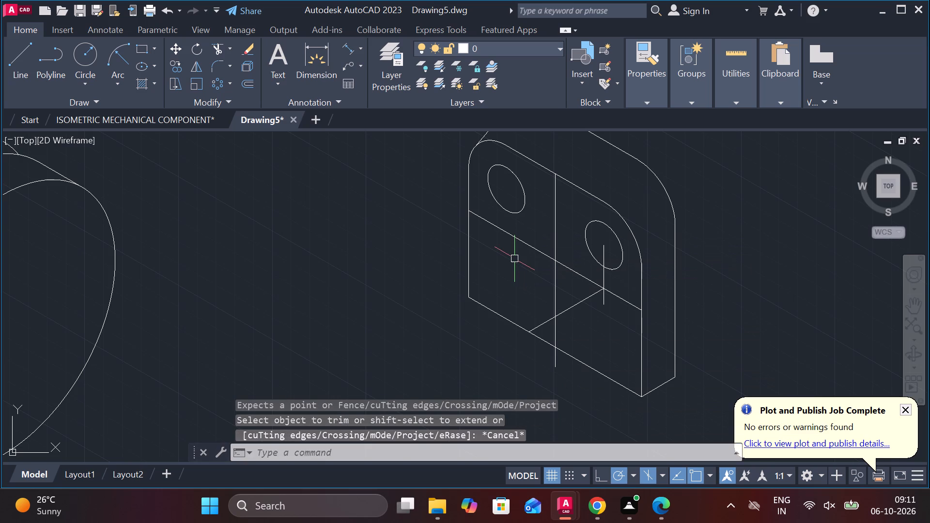
Draw a vertical line about 33 units long from the left hole's centre down past the copied sloped line.
{"action": "key", "text": "l"}
{"action": "key", "text": "Return"}
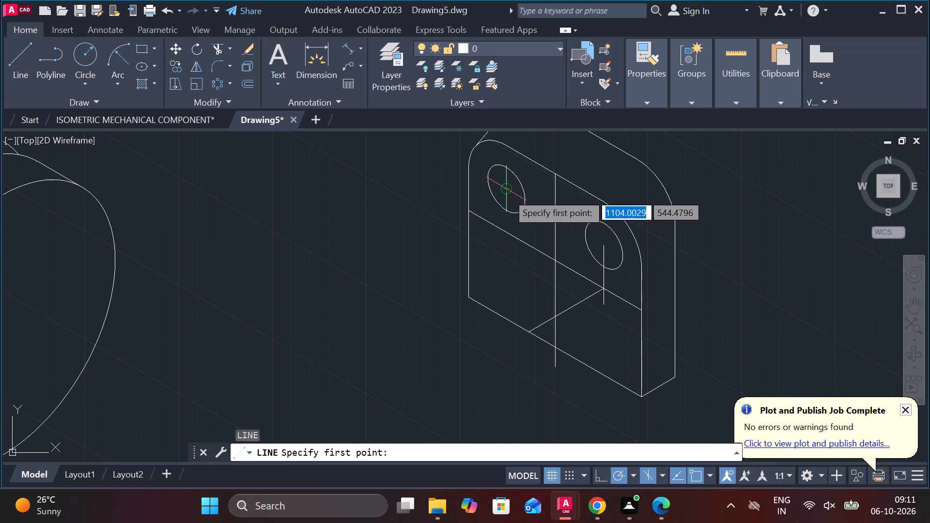
{"action": "left_click", "coordinate": [507, 193]}
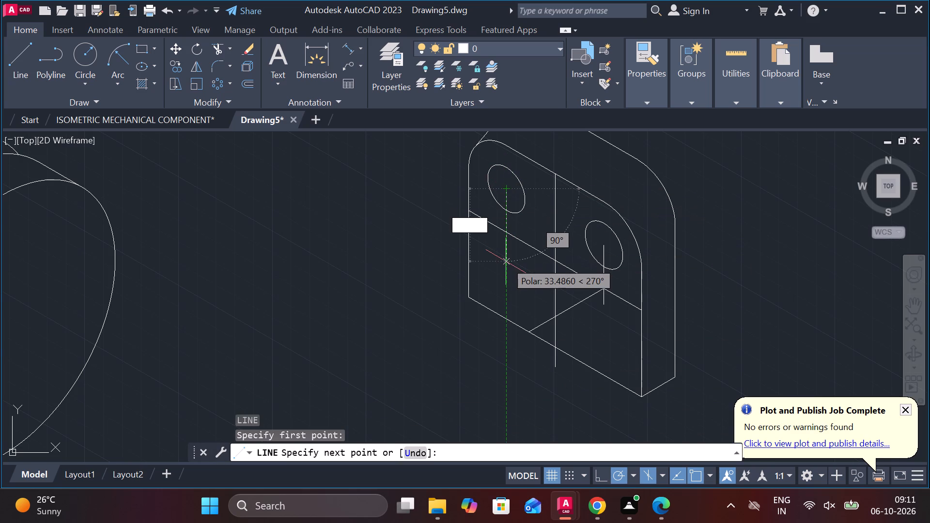
{"action": "left_click", "coordinate": [506, 261]}
{"action": "key", "text": "Escape"}
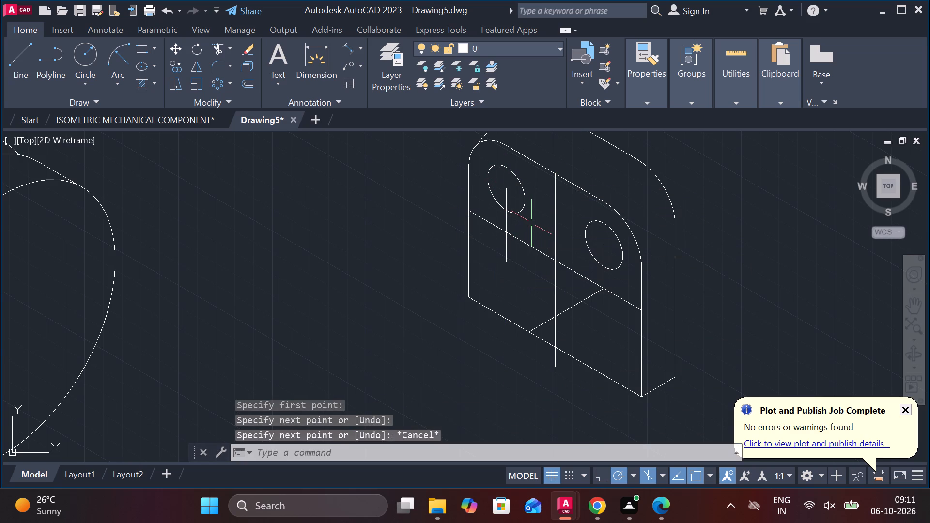
Draw a 40-unit line at 210° from the left hole line's crossing with the sloped line, continuing to the other 40-unit line's outer end.
{"action": "key", "text": "l"}
{"action": "key", "text": "Return"}
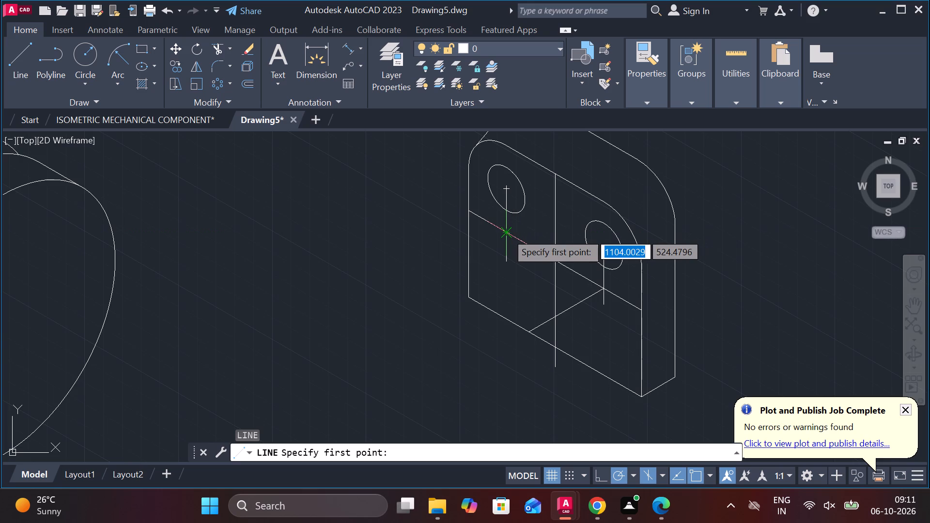
{"action": "left_click", "coordinate": [506, 232]}
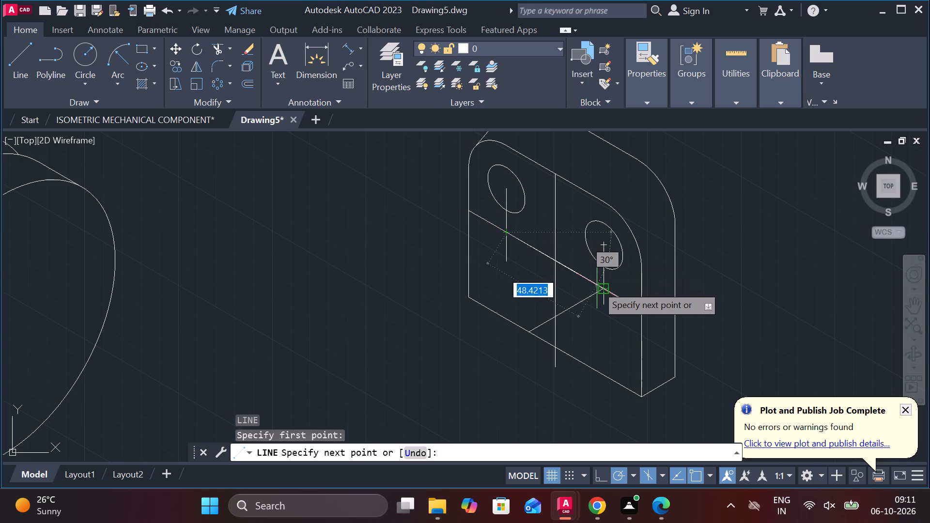
{"action": "scroll", "coordinate": [597, 285], "scroll_direction": "up", "scroll_amount": 2}
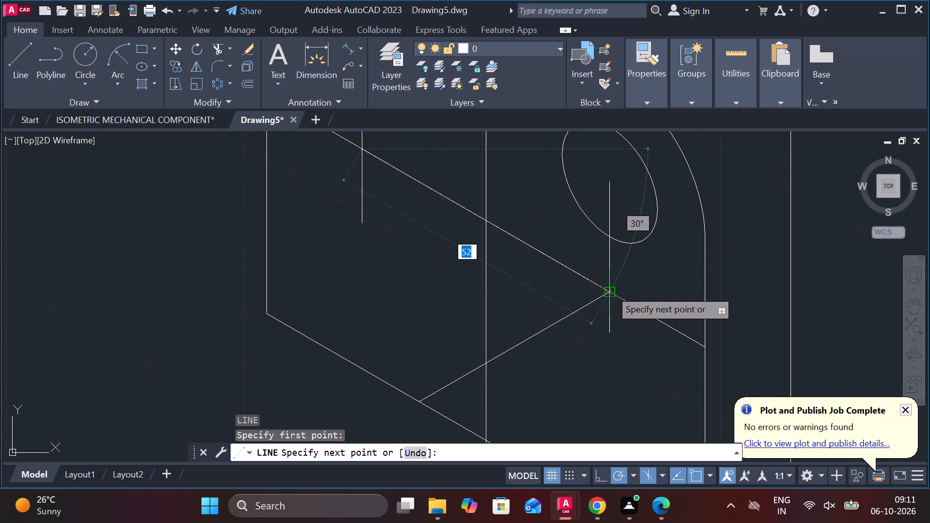
{"action": "middle_click_drag", "start_coordinate": [150, 278], "coordinate": [250, 263]}
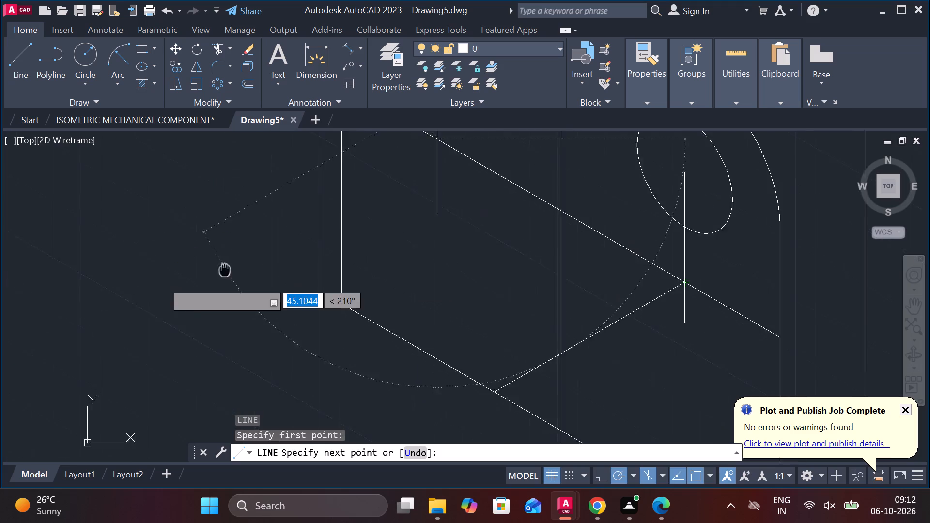
{"action": "middle_click_drag", "start_coordinate": [250, 263], "coordinate": [262, 260]}
{"action": "type", "text": "40"}
{"action": "key", "text": "Return"}
{"action": "scroll", "coordinate": [428, 359], "scroll_direction": "down", "scroll_amount": 2}
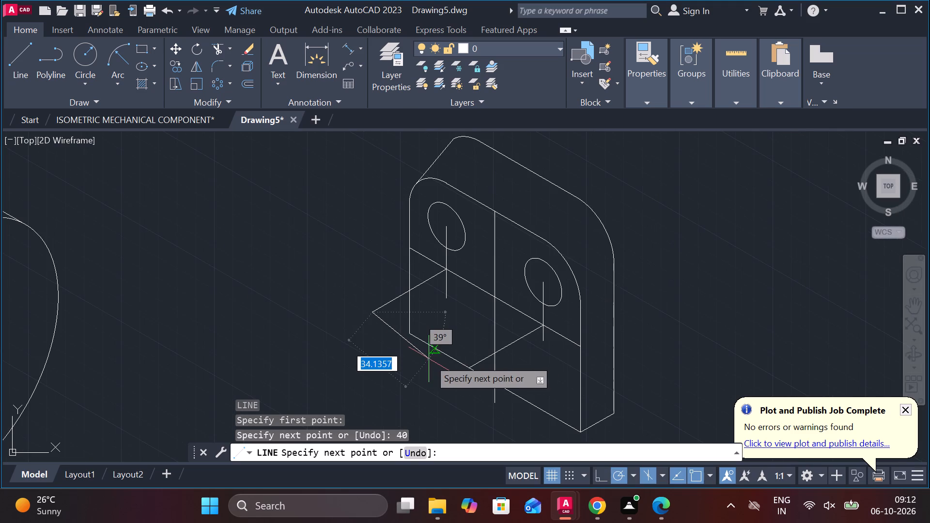
{"action": "scroll", "coordinate": [475, 368], "scroll_direction": "up", "scroll_amount": 3}
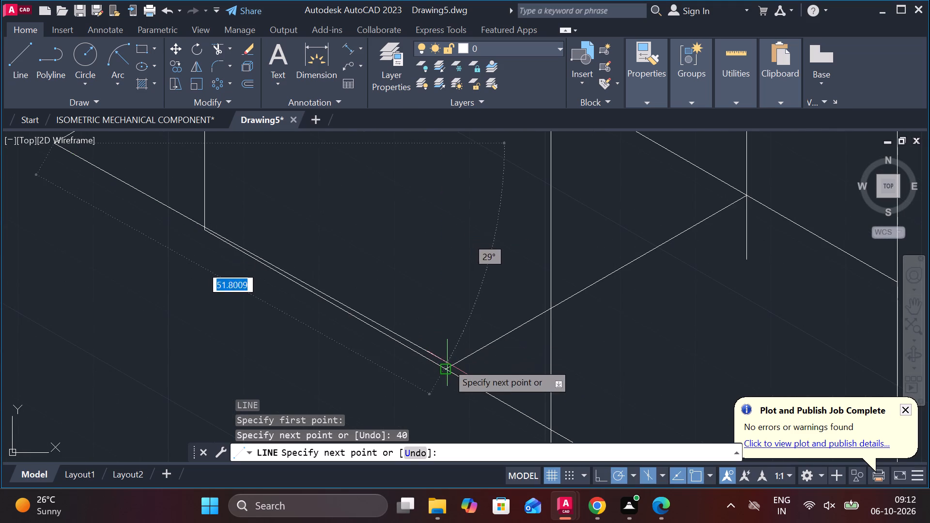
{"action": "left_click", "coordinate": [447, 367]}
{"action": "scroll", "coordinate": [472, 328], "scroll_direction": "down", "scroll_amount": 2}
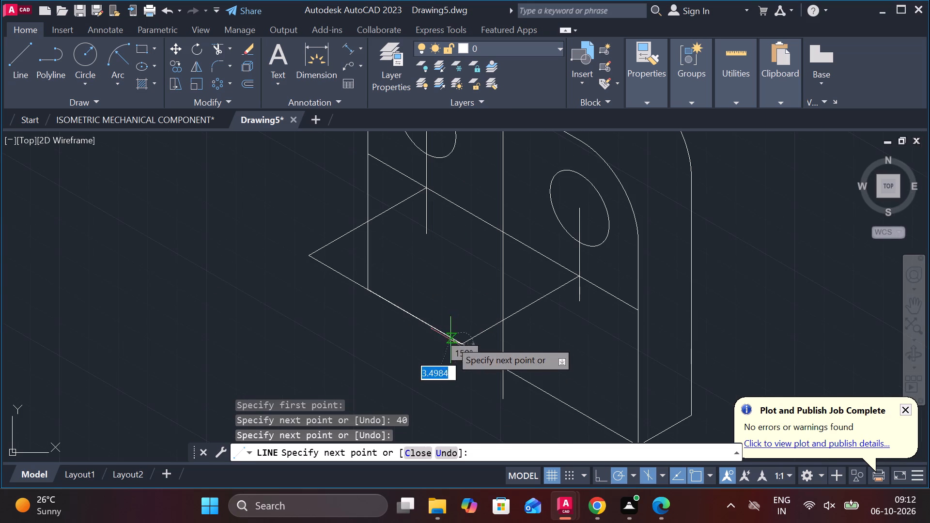
{"action": "key", "text": "Escape"}
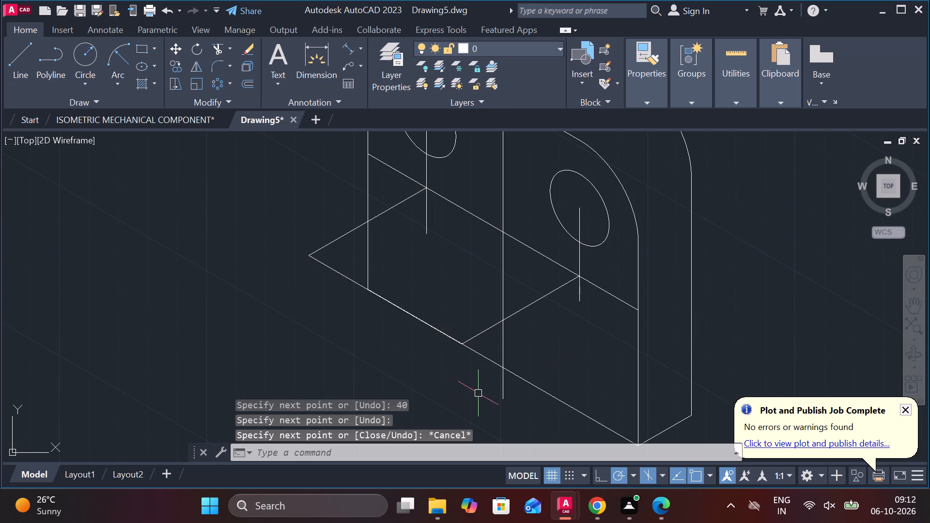
Trim the plate's left edge below the projection, the left hole line's lower tail, and the bottom edge between projection and middle line.
{"action": "scroll", "coordinate": [542, 371], "scroll_direction": "down", "scroll_amount": 1}
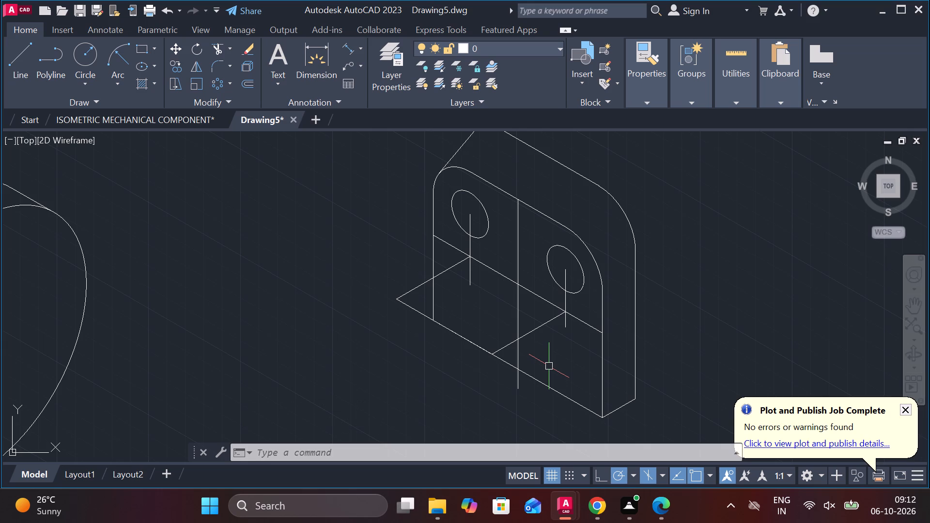
{"action": "type", "text": "TR"}
{"action": "key", "text": "space"}
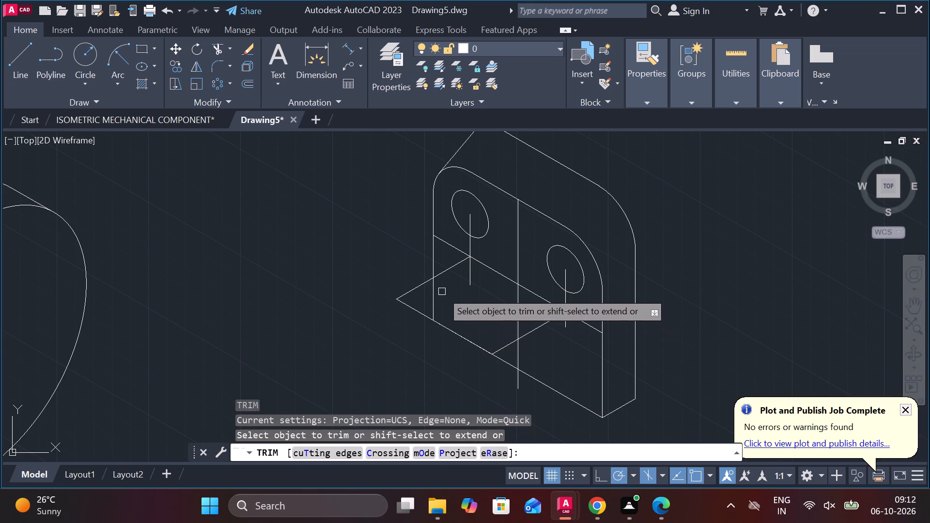
{"action": "left_click", "coordinate": [431, 290]}
{"action": "left_click", "coordinate": [467, 277]}
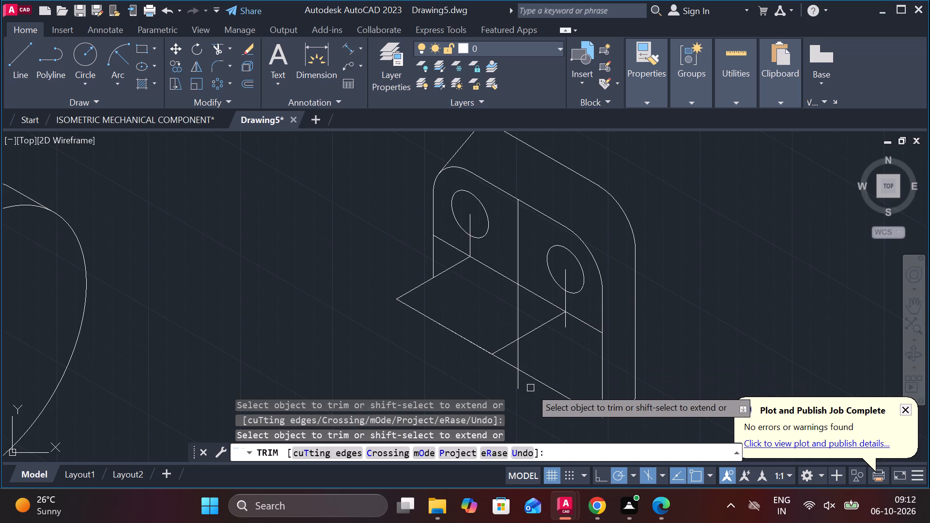
{"action": "middle_click_drag", "start_coordinate": [507, 388], "coordinate": [491, 388]}
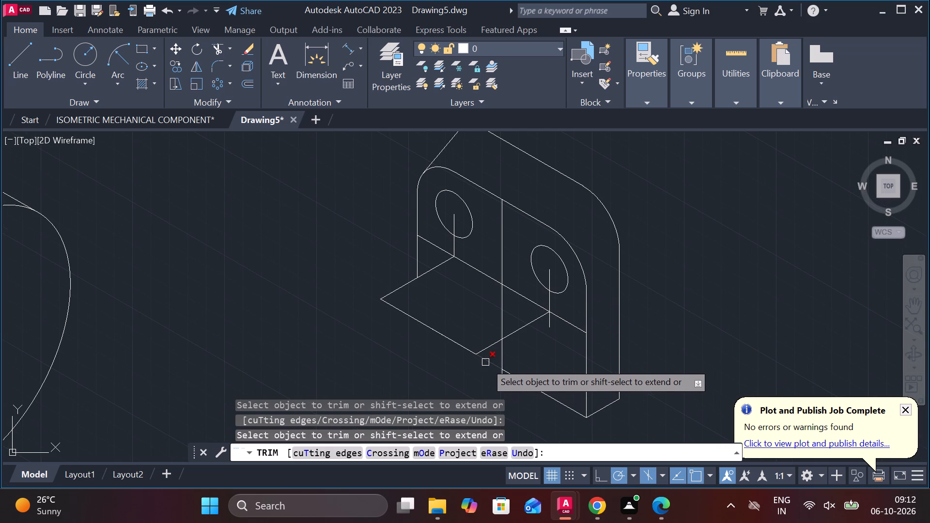
{"action": "left_click", "coordinate": [485, 362]}
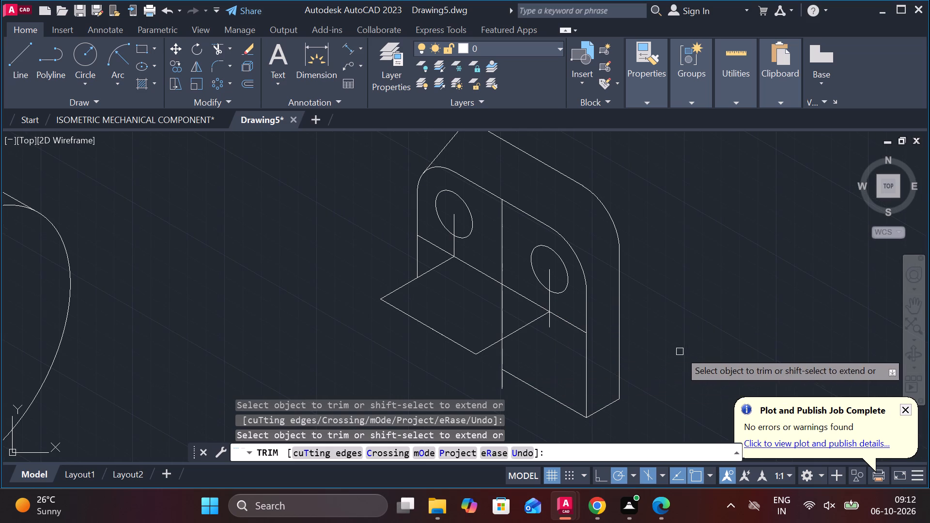
{"action": "middle_click_drag", "start_coordinate": [675, 346], "coordinate": [648, 336]}
{"action": "key", "text": "Escape"}
Draw a 6-unit line down from the projection's front corner, continuing at 150° parallel to its front edge past the left corner.
{"action": "key", "text": "l"}
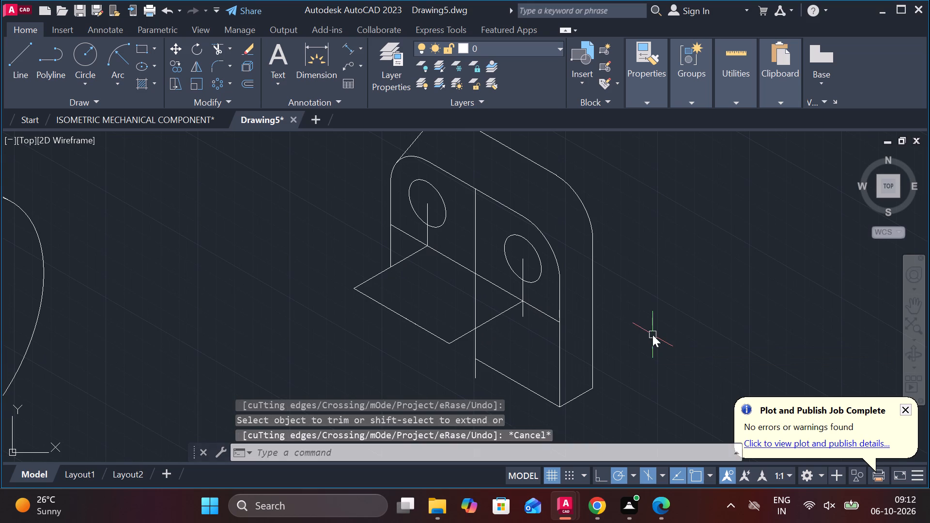
{"action": "key", "text": "Return"}
{"action": "left_click", "coordinate": [445, 343]}
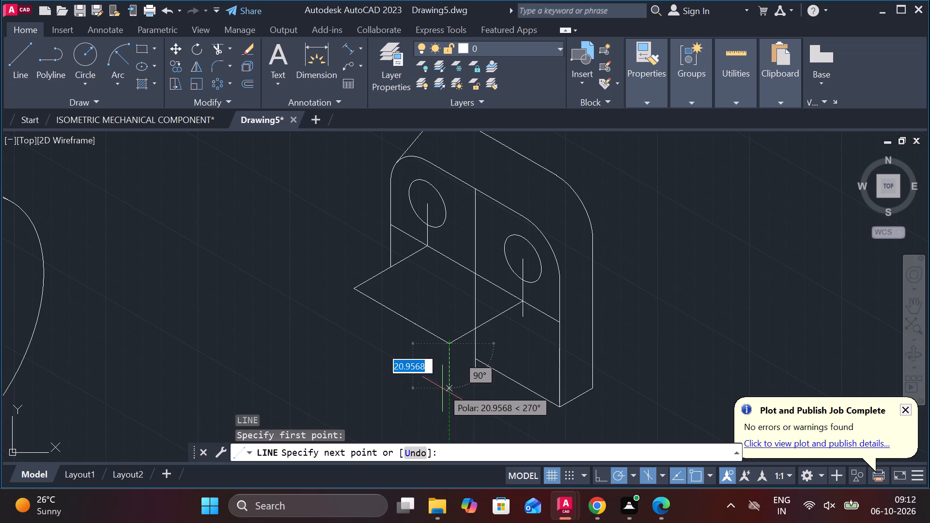
{"action": "key", "text": "6"}
{"action": "key", "text": "Return"}
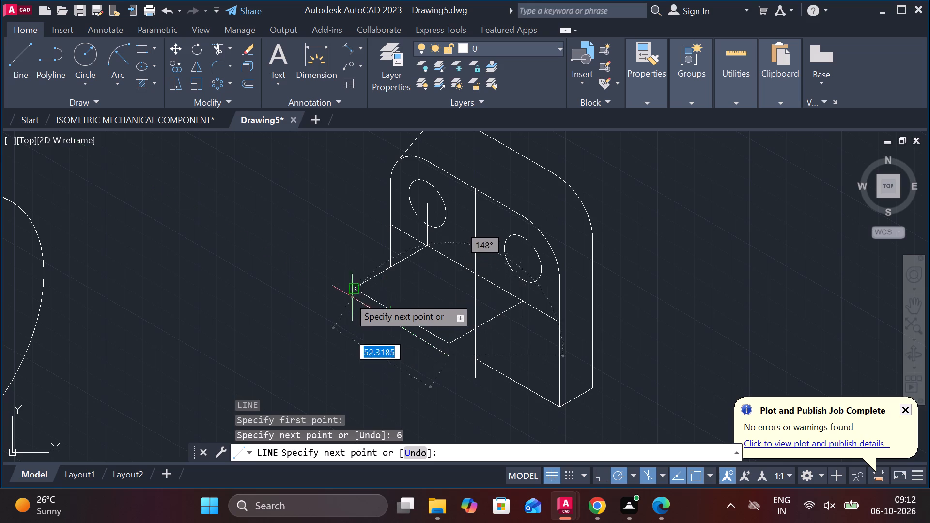
{"action": "scroll", "coordinate": [335, 292], "scroll_direction": "up", "scroll_amount": 1}
{"action": "left_click", "coordinate": [335, 292]}
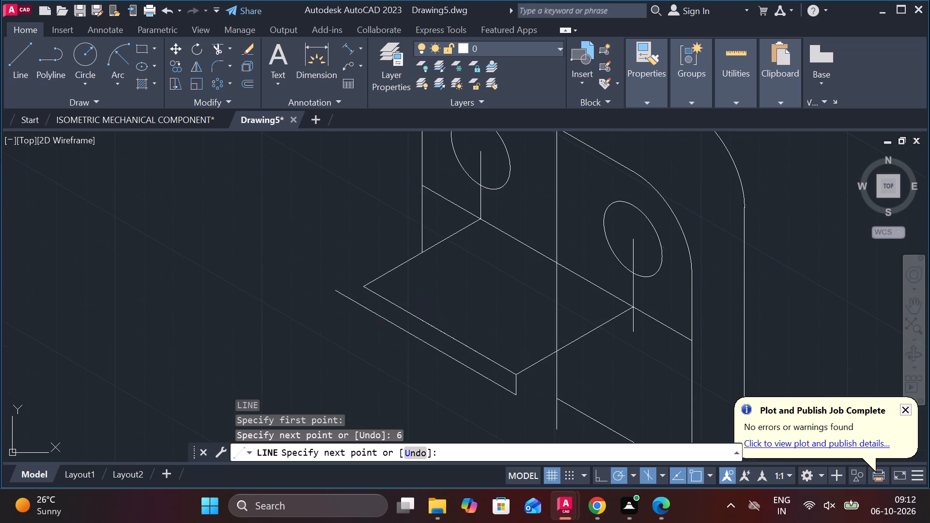
{"action": "key", "text": "Escape"}
Draw a vertical line from the projection's left corner down past its new lower edge.
{"action": "key", "text": "l"}
{"action": "key", "text": "Return"}
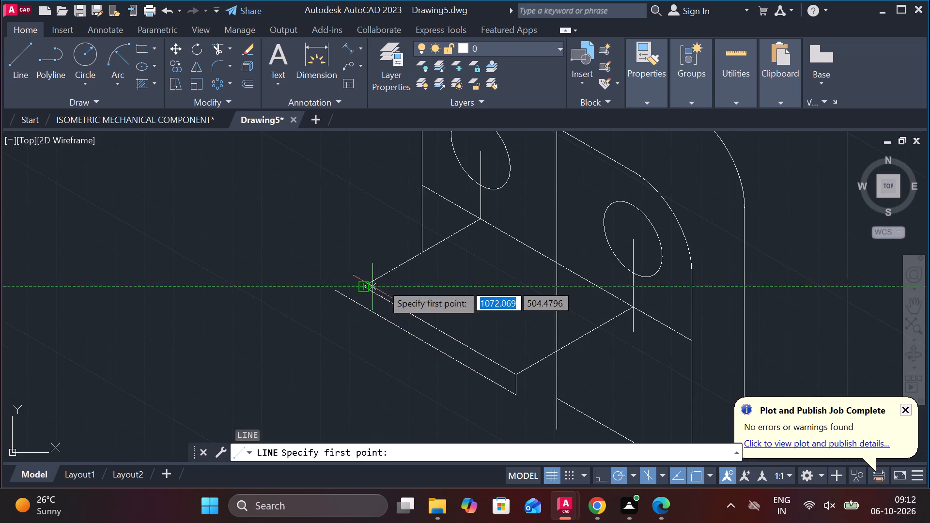
{"action": "left_click", "coordinate": [363, 288]}
{"action": "left_click", "coordinate": [358, 345]}
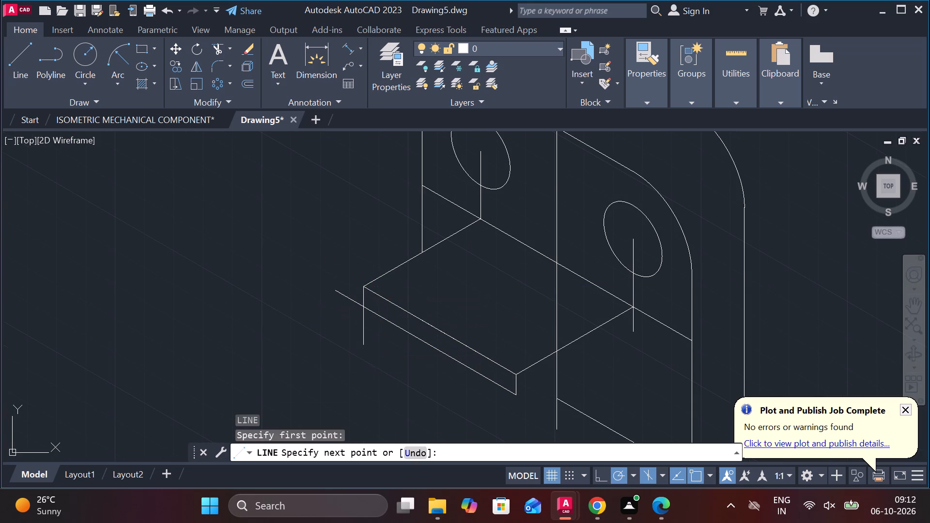
{"action": "key", "text": "Escape"}
Trim the vertical line's tail below the shelf's left corner and the lower front edge's overhang beyond that corner.
{"action": "type", "text": "TR"}
{"action": "key", "text": "space"}
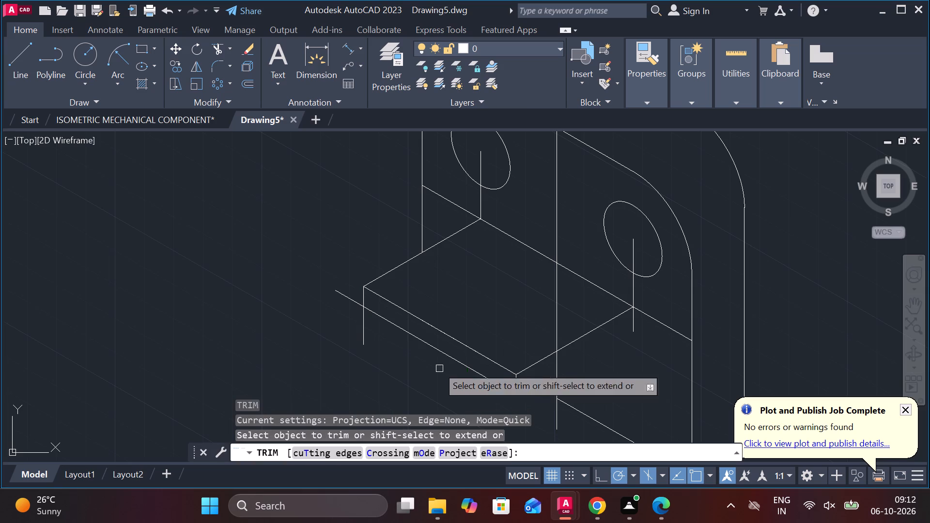
{"action": "left_click", "coordinate": [368, 328]}
{"action": "left_click", "coordinate": [363, 321]}
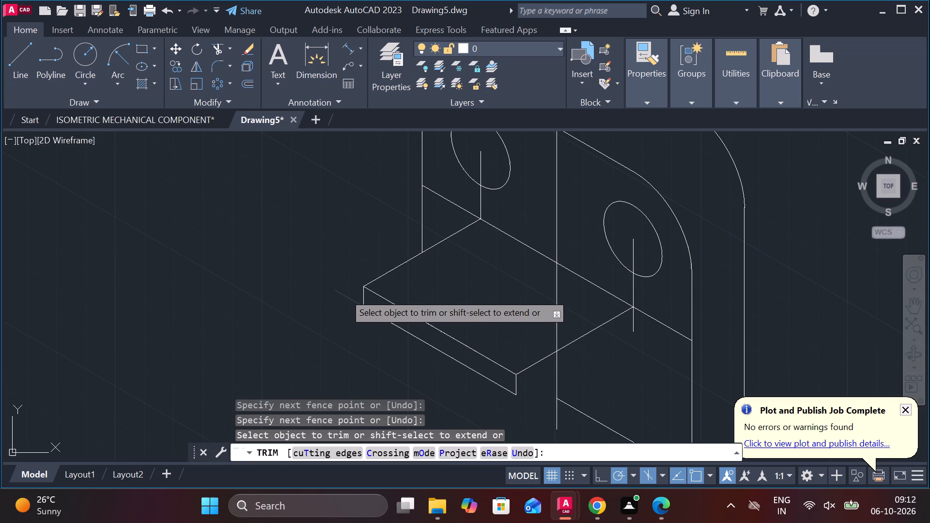
{"action": "left_click", "coordinate": [344, 293]}
{"action": "scroll", "coordinate": [344, 315], "scroll_direction": "down", "scroll_amount": 1}
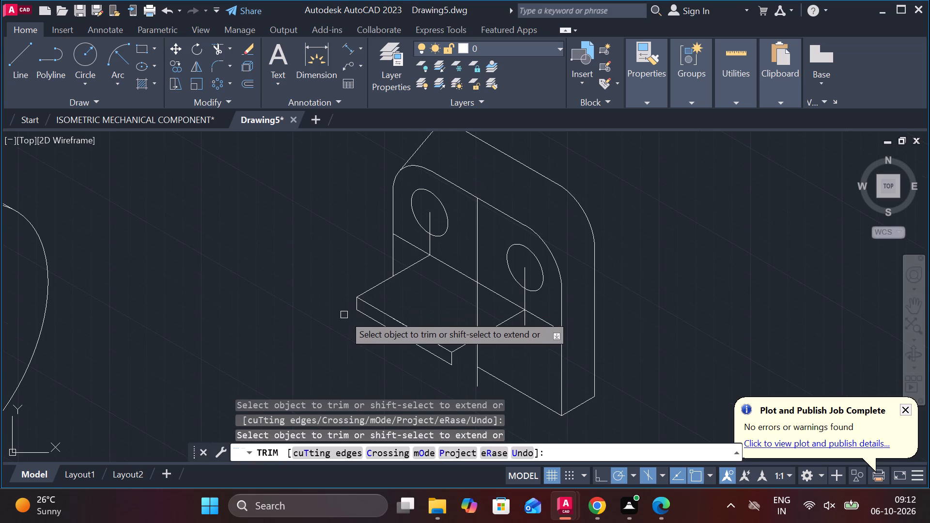
{"action": "key", "text": "Escape"}
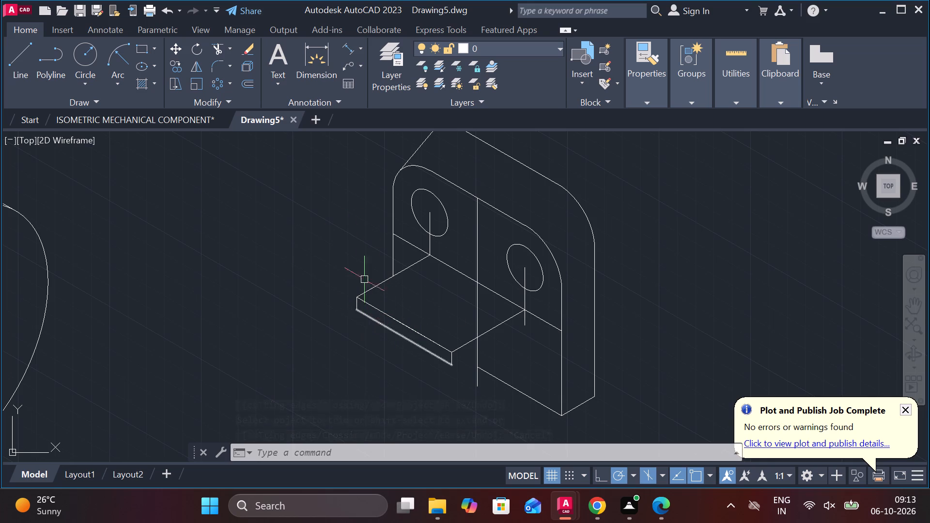
Draw a sloped line from the midpoint of the plate's front top edge to the midpoint of the shelf's upper front edge.
{"action": "left_click", "coordinate": [19, 46]}
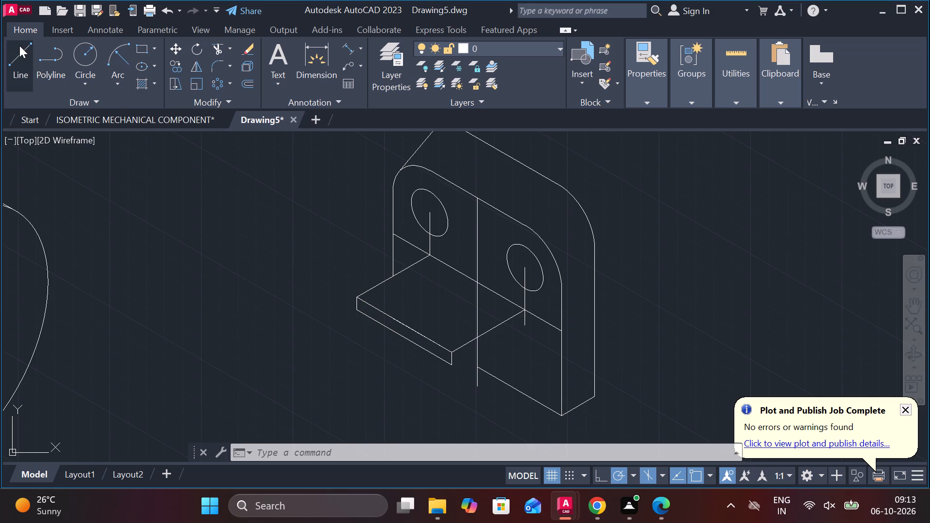
{"action": "left_click", "coordinate": [479, 194]}
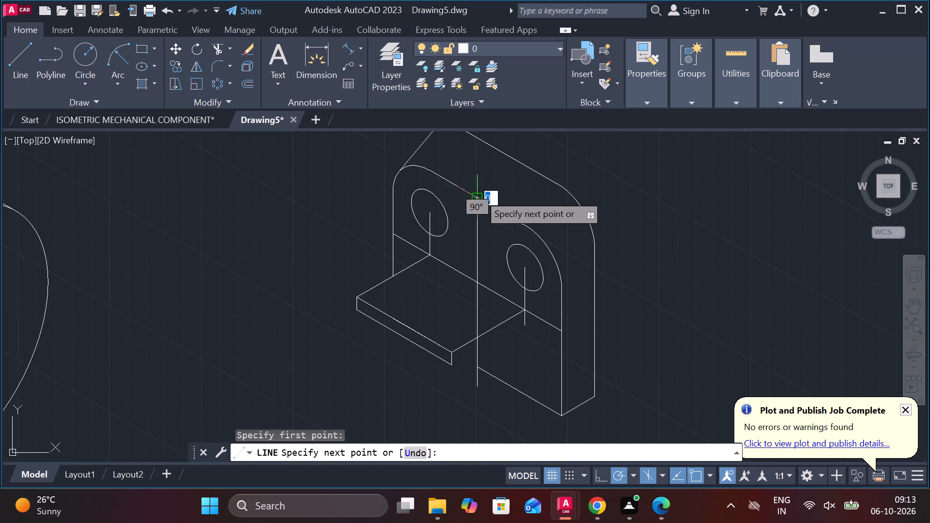
{"action": "left_click", "coordinate": [405, 321]}
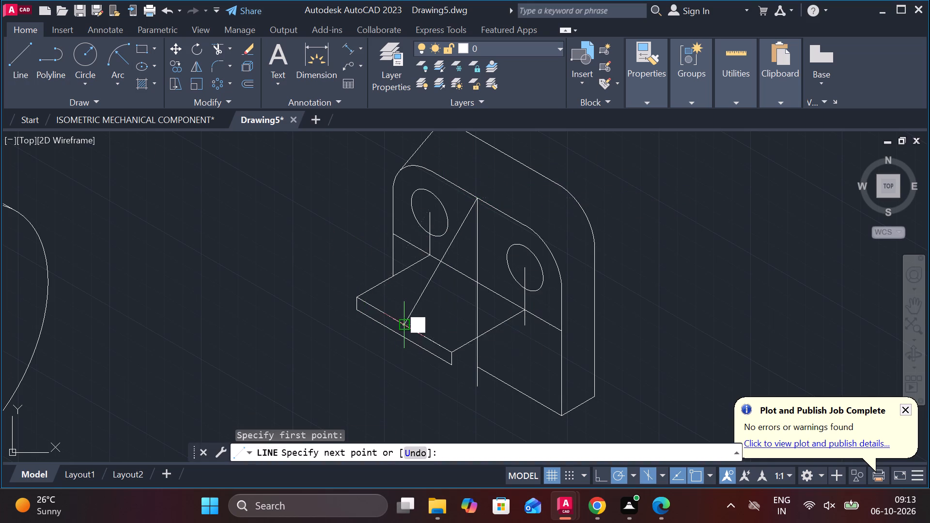
{"action": "key", "text": "Escape"}
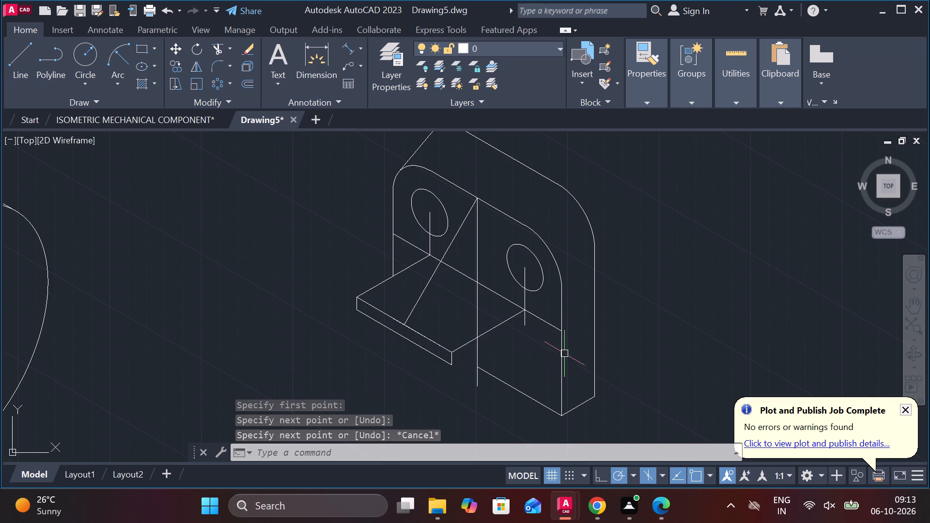
Copy the sloped line 6 units at 150° along the shelf's upper front edge, using its lower end as base point.
{"action": "scroll", "coordinate": [466, 286], "scroll_direction": "up", "scroll_amount": 1}
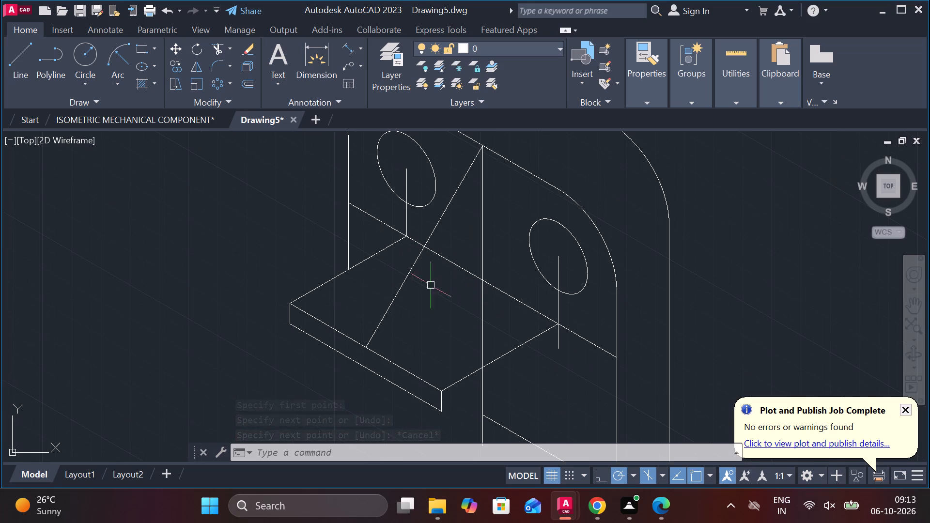
{"action": "left_click", "coordinate": [394, 300]}
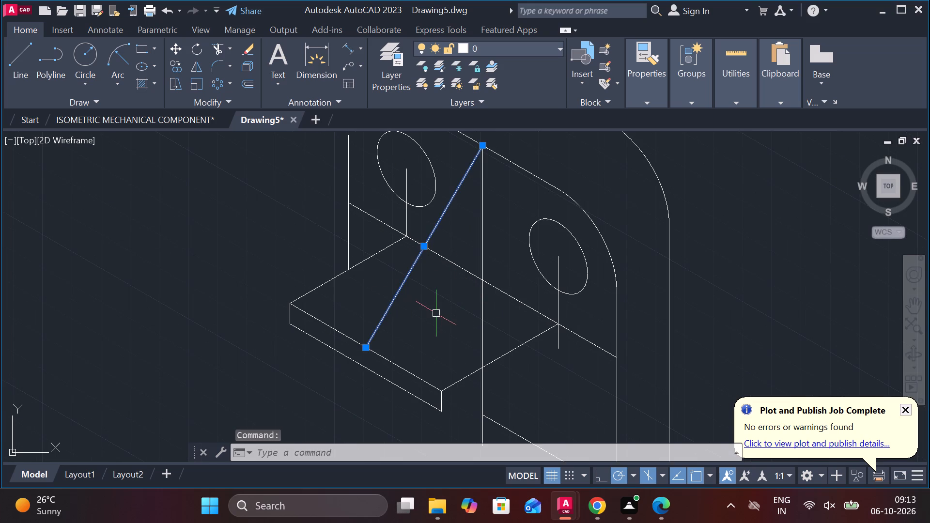
{"action": "type", "text": "CO"}
{"action": "key", "text": "Return"}
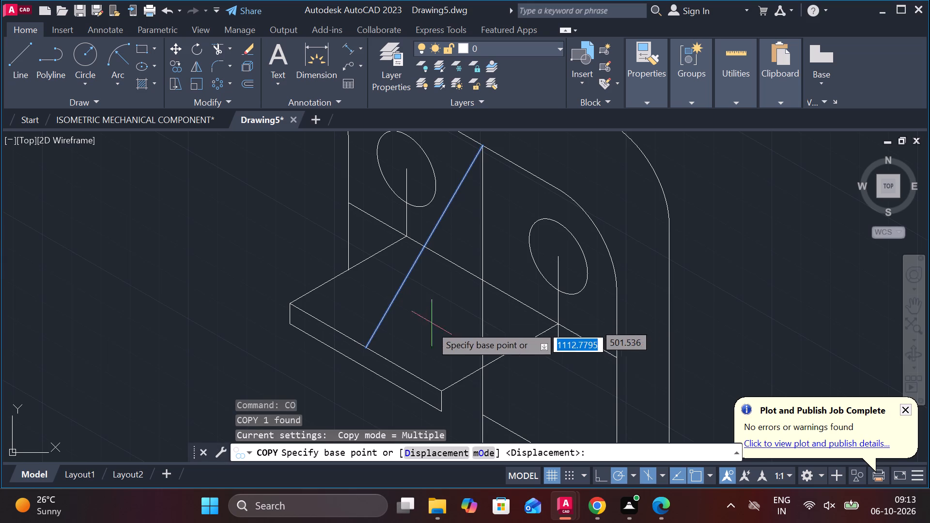
{"action": "left_click", "coordinate": [369, 349]}
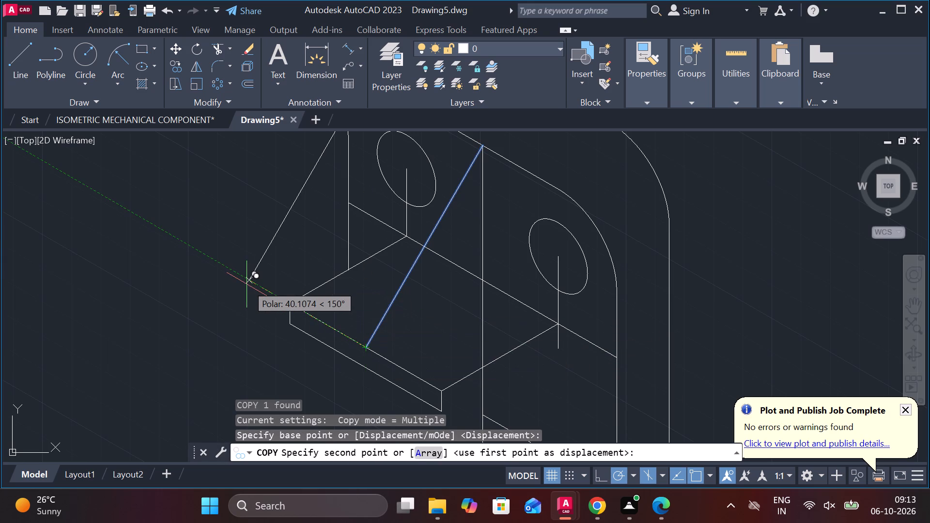
{"action": "key", "text": "3"}
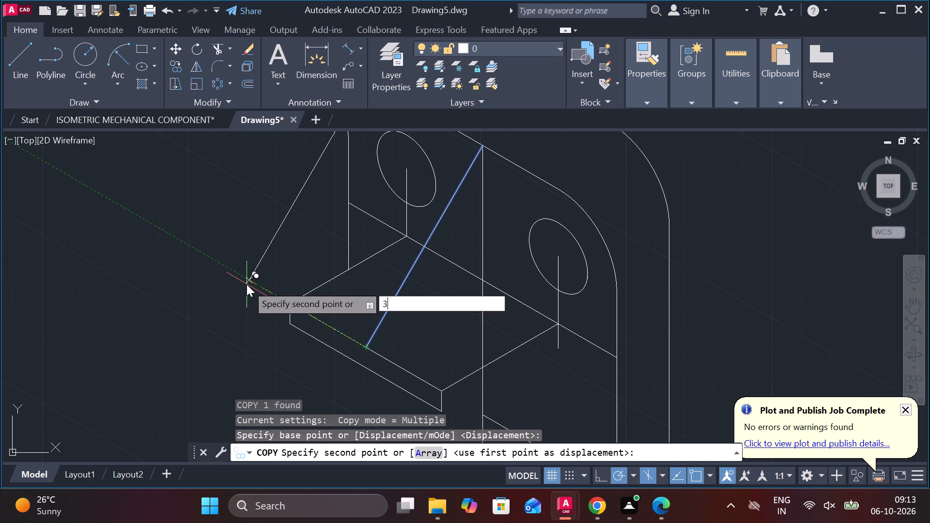
{"action": "key", "text": "BackSpace"}
{"action": "key", "text": "6"}
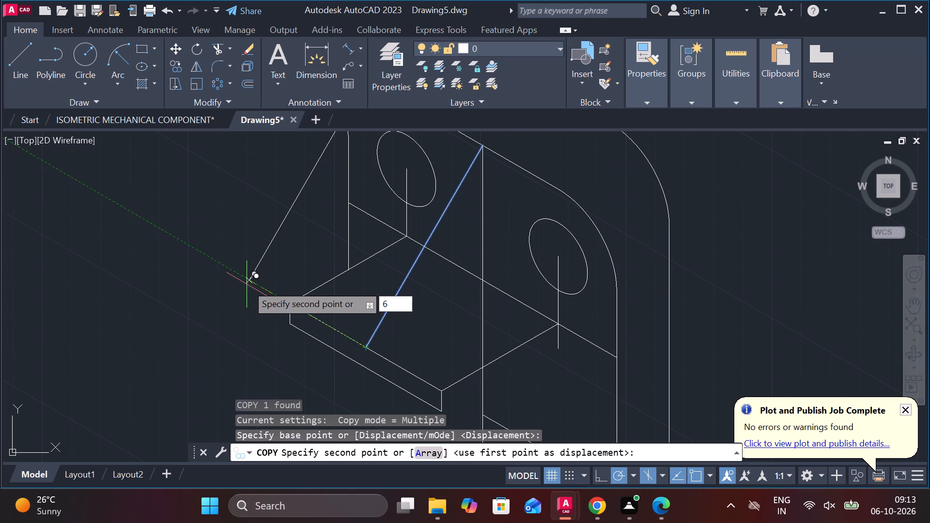
{"action": "key", "text": "Return"}
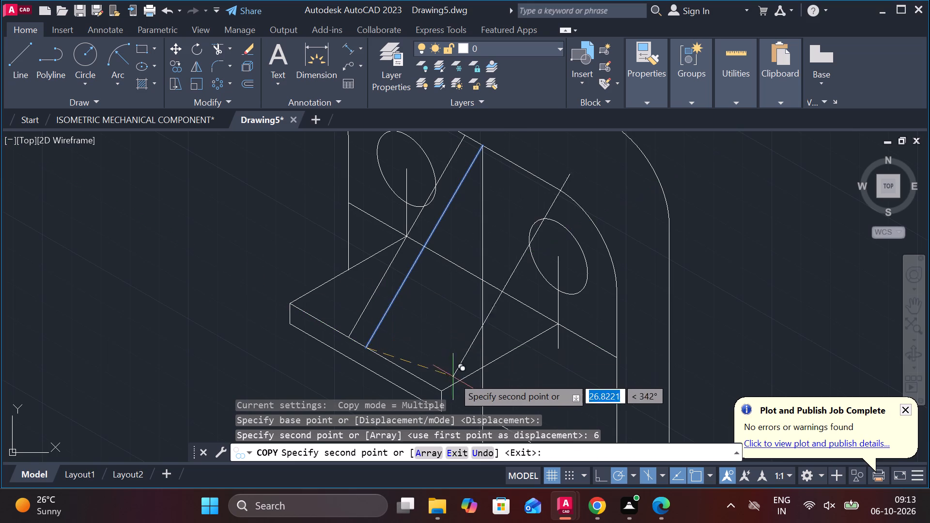
Make another copy of the sloped line at 330°, placing its lower end 6 units past the left end of the plate's bottom edge.
{"action": "scroll", "coordinate": [465, 364], "scroll_direction": "down", "scroll_amount": 1}
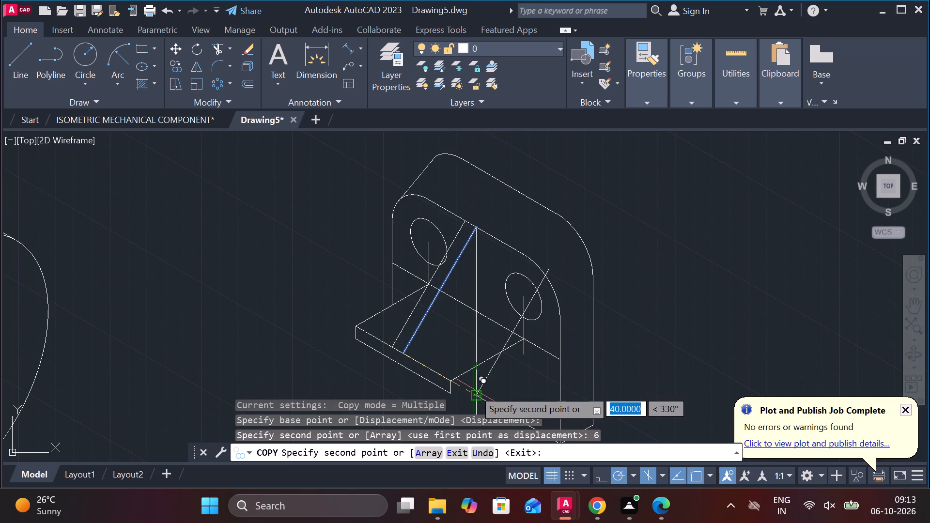
{"action": "middle_click_drag", "start_coordinate": [546, 354], "coordinate": [515, 232]}
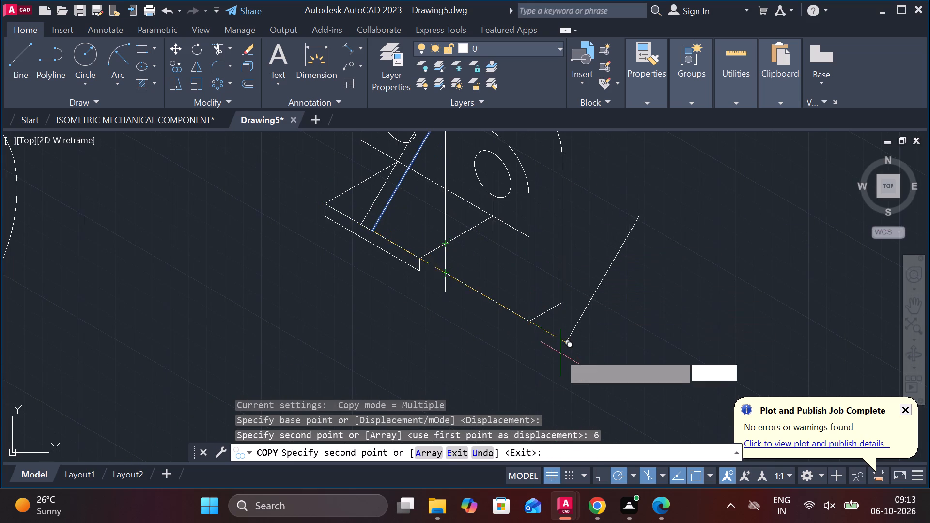
{"action": "key", "text": "6"}
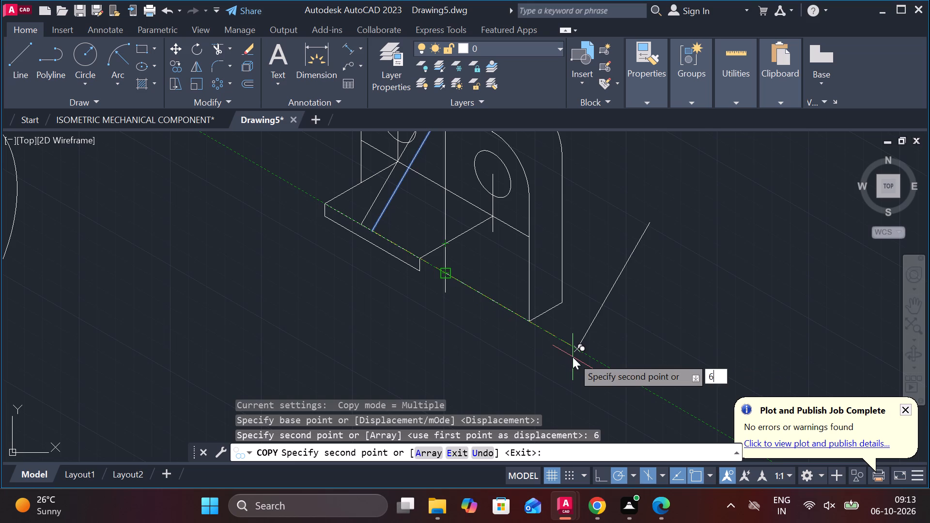
{"action": "key", "text": "Return"}
{"action": "scroll", "coordinate": [582, 261], "scroll_direction": "down", "scroll_amount": 1}
{"action": "middle_click_drag", "start_coordinate": [588, 253], "coordinate": [588, 302]}
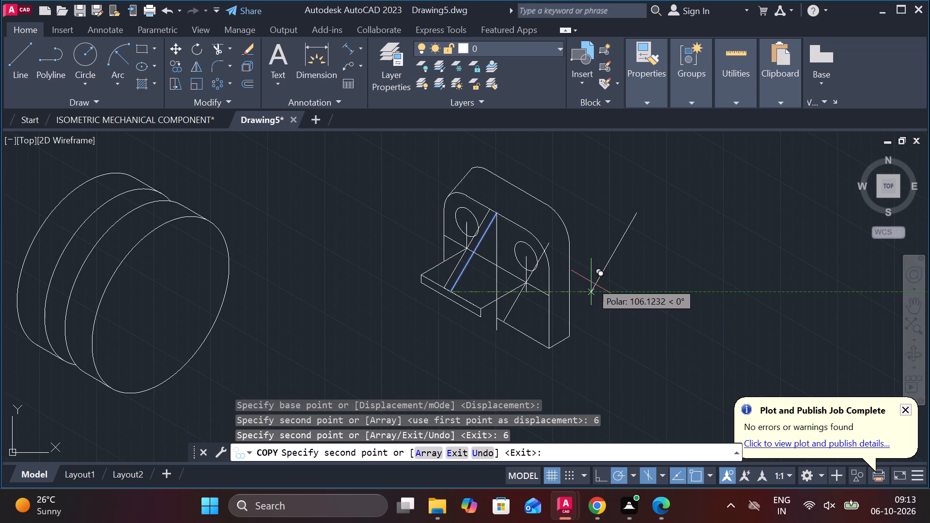
{"action": "scroll", "coordinate": [591, 282], "scroll_direction": "up", "scroll_amount": 1}
{"action": "key", "text": "Escape"}
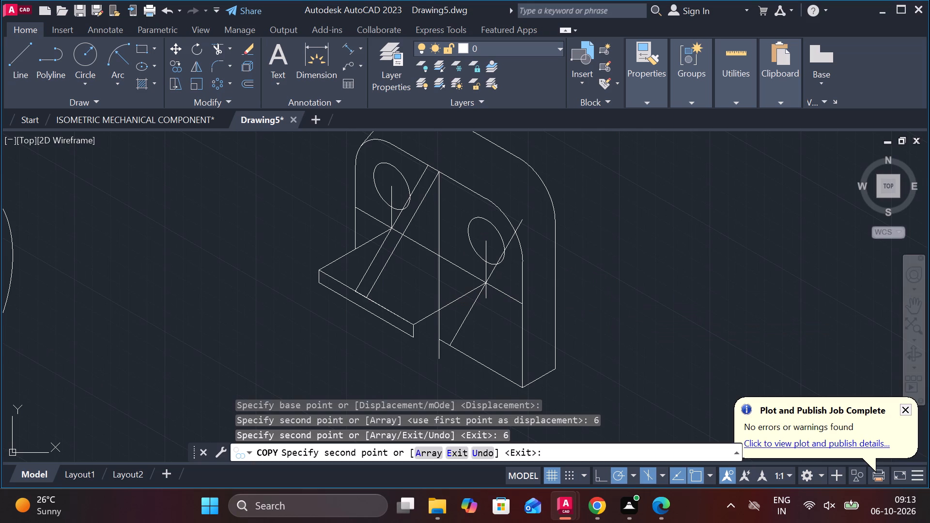
Erase the plate's back outline: right vertical edge, both corner arcs and top edge, plus the sloped connecting line at the upper left corner.
{"action": "left_click", "coordinate": [556, 341]}
{"action": "left_click", "coordinate": [543, 185]}
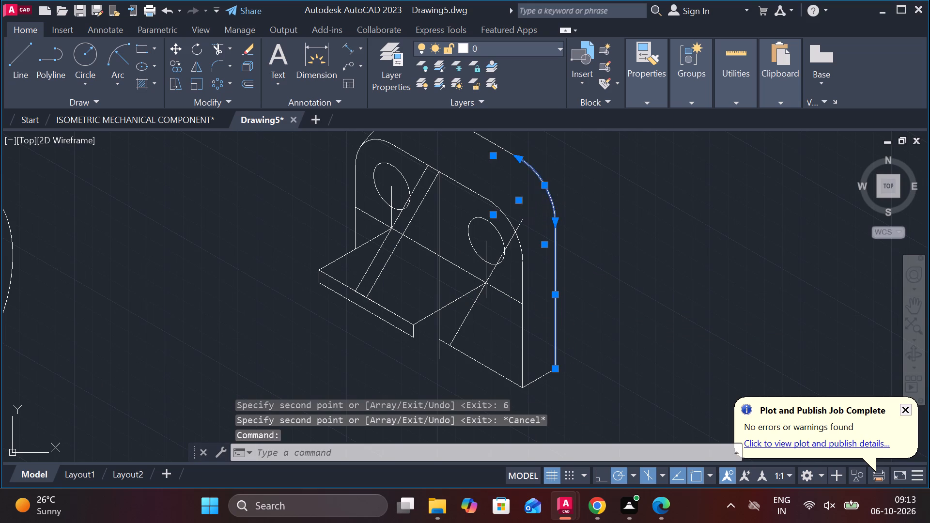
{"action": "middle_click_drag", "start_coordinate": [574, 185], "coordinate": [596, 264]}
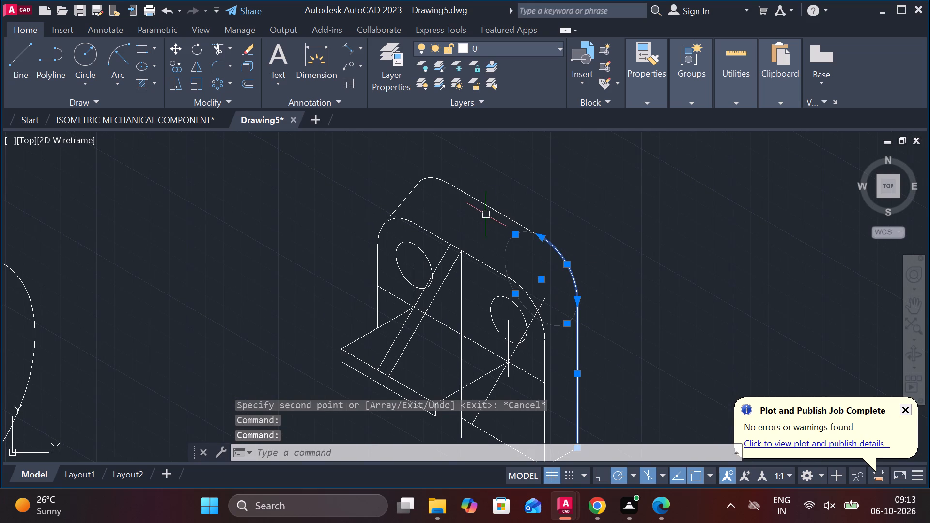
{"action": "left_click", "coordinate": [503, 213]}
{"action": "left_click", "coordinate": [399, 200]}
{"action": "key", "text": "e"}
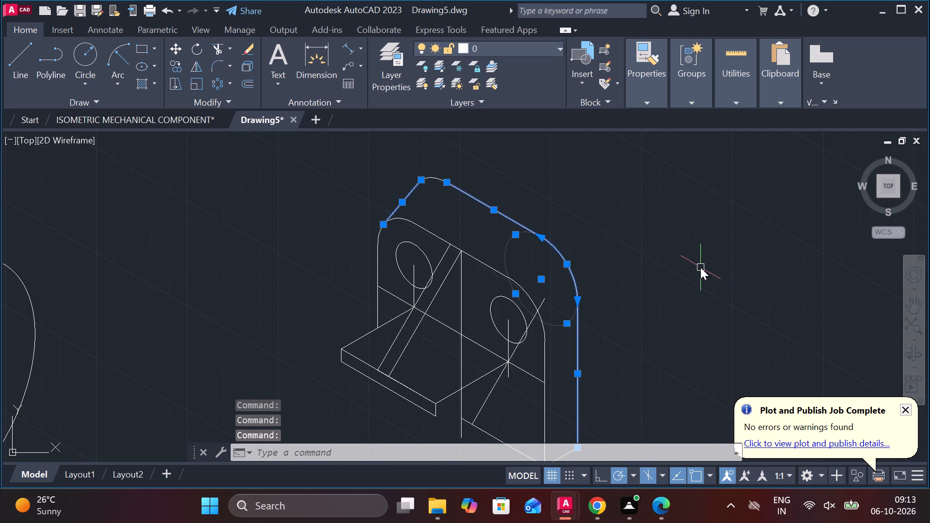
{"action": "key", "text": "Return"}
{"action": "left_click", "coordinate": [437, 181]}
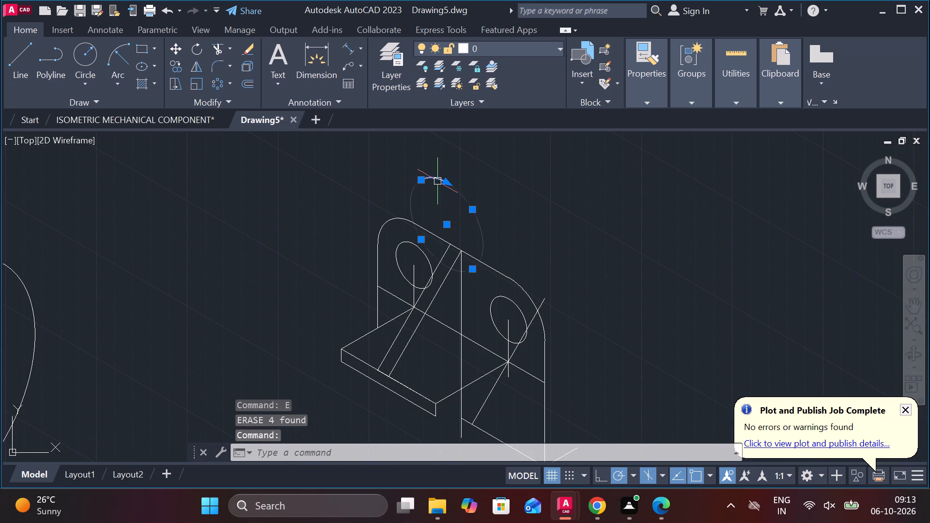
{"action": "key", "text": "e"}
{"action": "key", "text": "Return"}
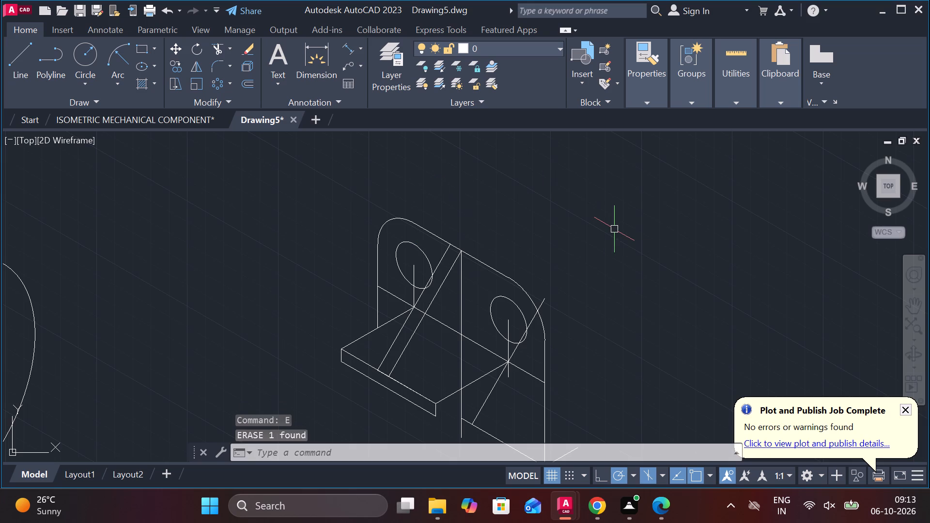
Copy the plate's front outline, both verticals, both corner arcs and top edge, from its lower right corner to the depth line's back end.
{"action": "middle_click_drag", "start_coordinate": [594, 229], "coordinate": [554, 196]}
{"action": "middle_click_drag", "start_coordinate": [582, 219], "coordinate": [568, 209]}
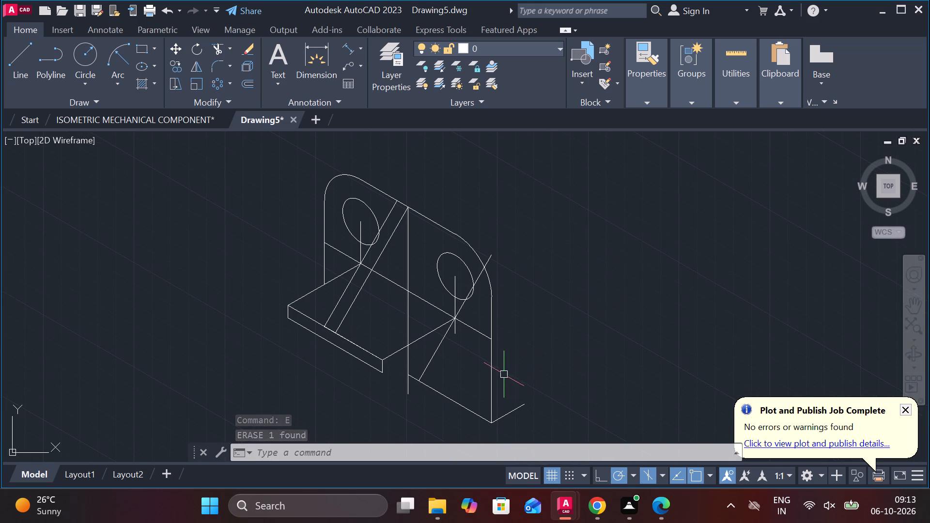
{"action": "left_click", "coordinate": [494, 367]}
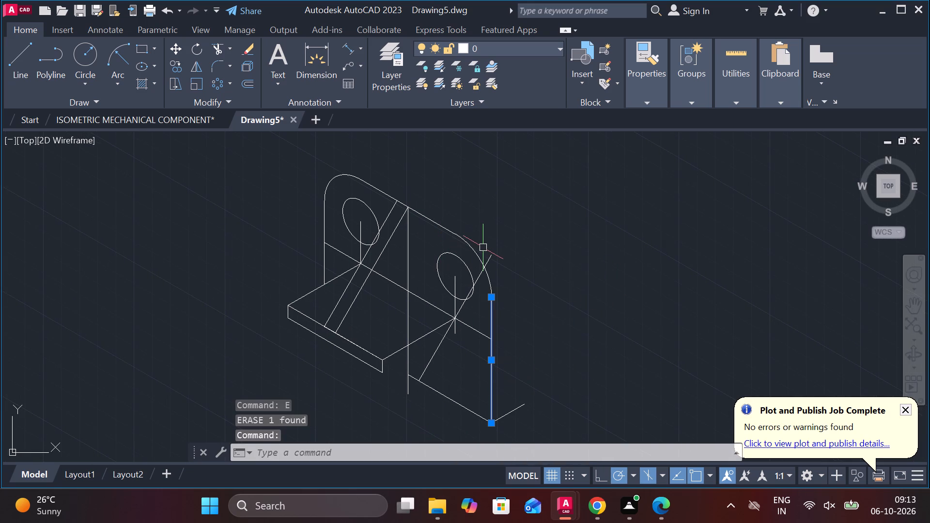
{"action": "left_click", "coordinate": [477, 249]}
{"action": "left_click", "coordinate": [426, 220]}
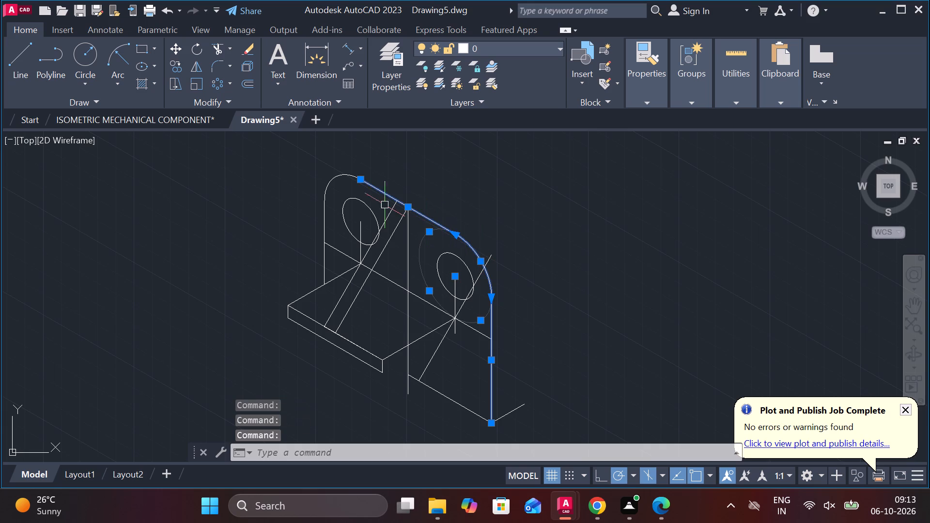
{"action": "left_click", "coordinate": [339, 177]}
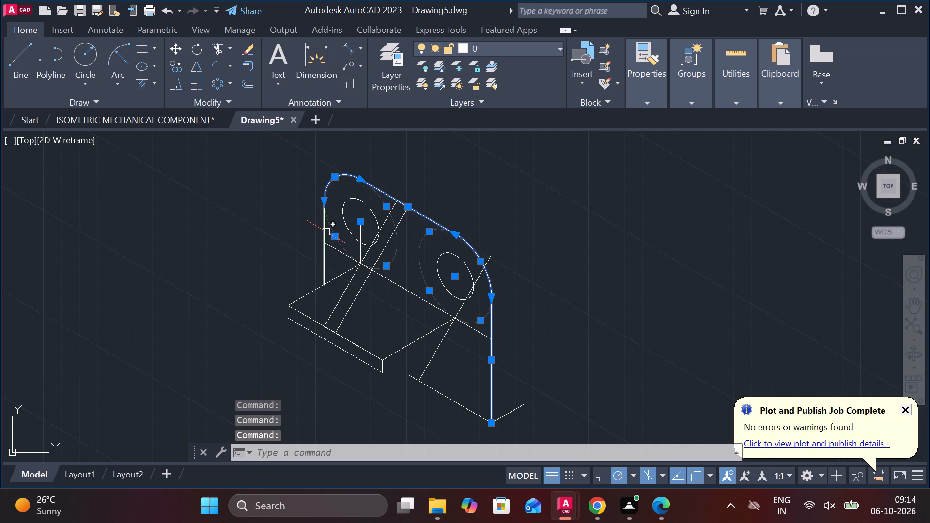
{"action": "left_click", "coordinate": [326, 231]}
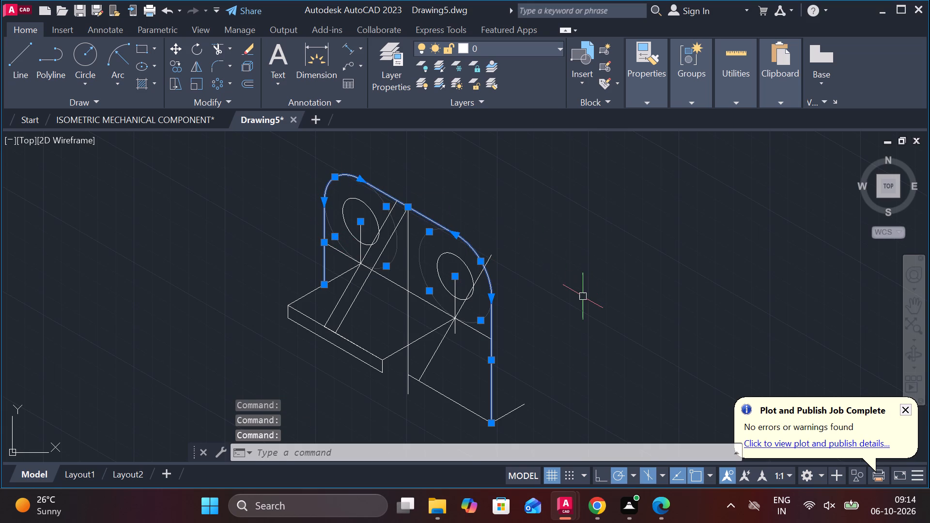
{"action": "type", "text": "CO"}
{"action": "key", "text": "Return"}
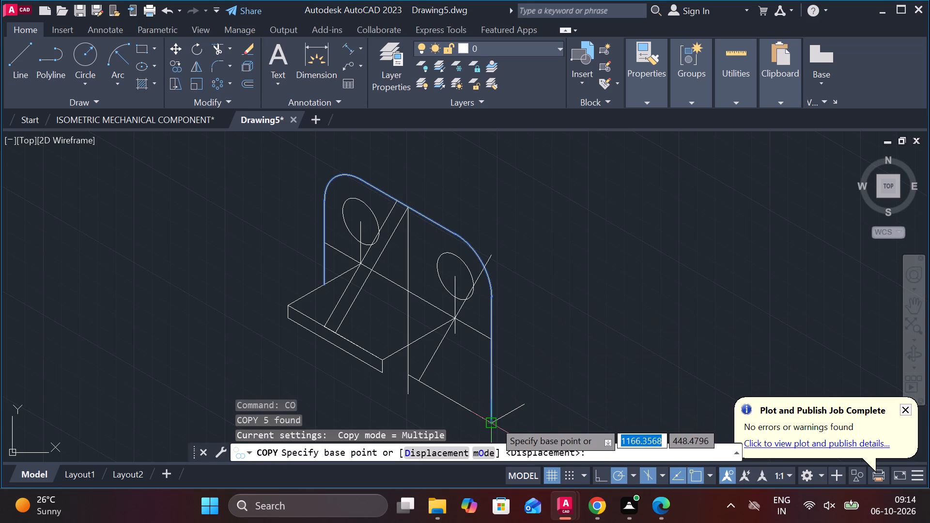
{"action": "left_click", "coordinate": [493, 421]}
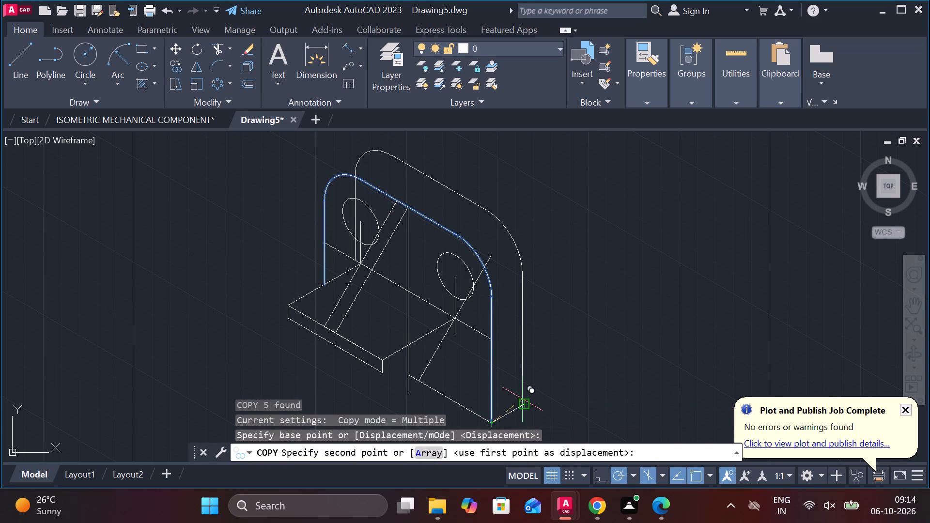
{"action": "scroll", "coordinate": [530, 382], "scroll_direction": "up", "scroll_amount": 2}
{"action": "middle_click_drag", "start_coordinate": [530, 374], "coordinate": [567, 181]}
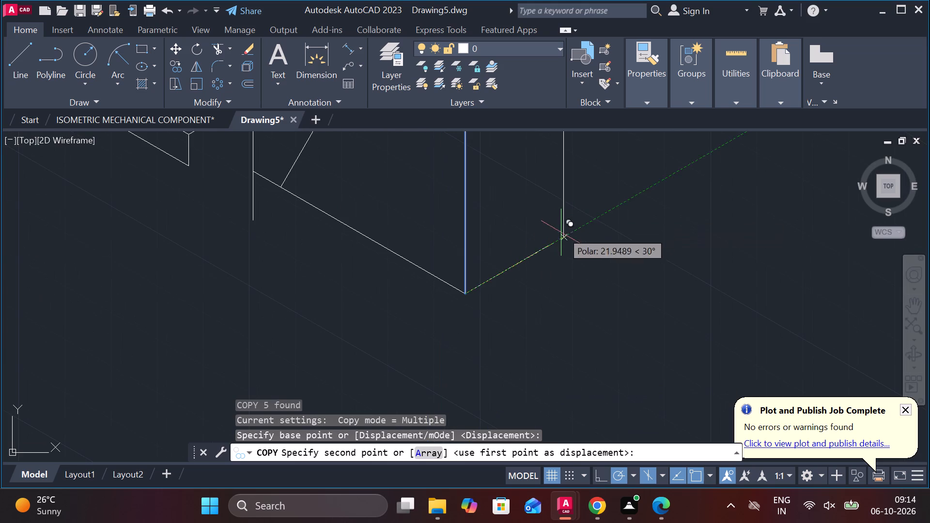
{"action": "left_click", "coordinate": [550, 250]}
{"action": "scroll", "coordinate": [575, 245], "scroll_direction": "down", "scroll_amount": 3}
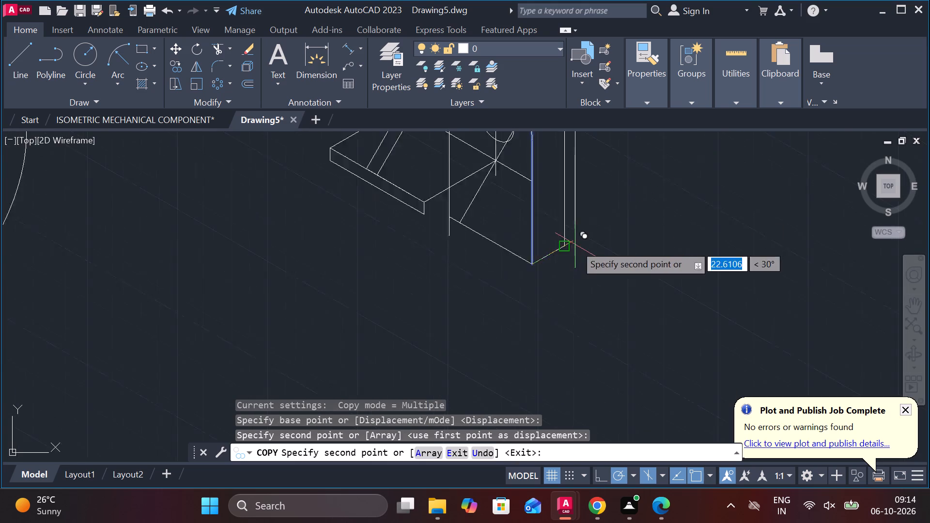
{"action": "middle_click_drag", "start_coordinate": [591, 296], "coordinate": [586, 346]}
{"action": "key", "text": "Escape"}
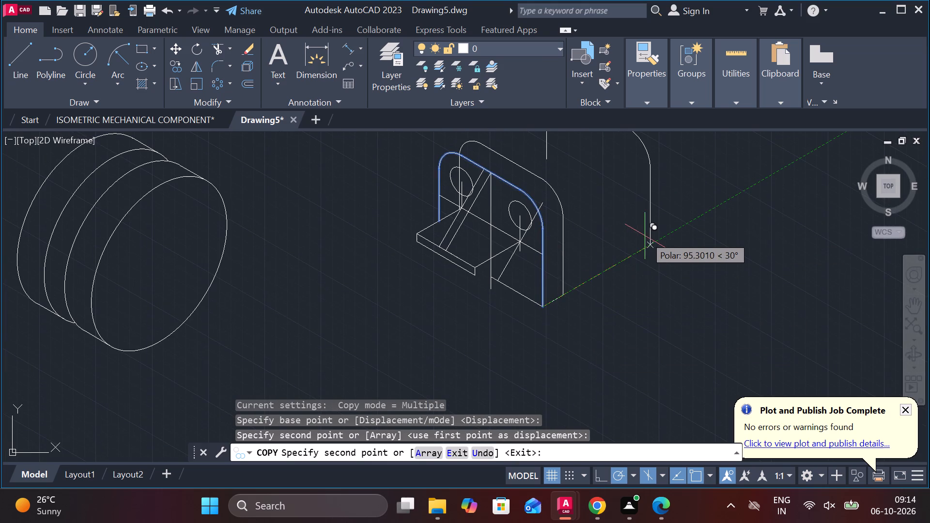
Trim away the left vertical edge of the copied back outline where it lies behind the plate's front face.
{"action": "scroll", "coordinate": [574, 216], "scroll_direction": "up", "scroll_amount": 2}
{"action": "middle_click_drag", "start_coordinate": [584, 214], "coordinate": [609, 350]}
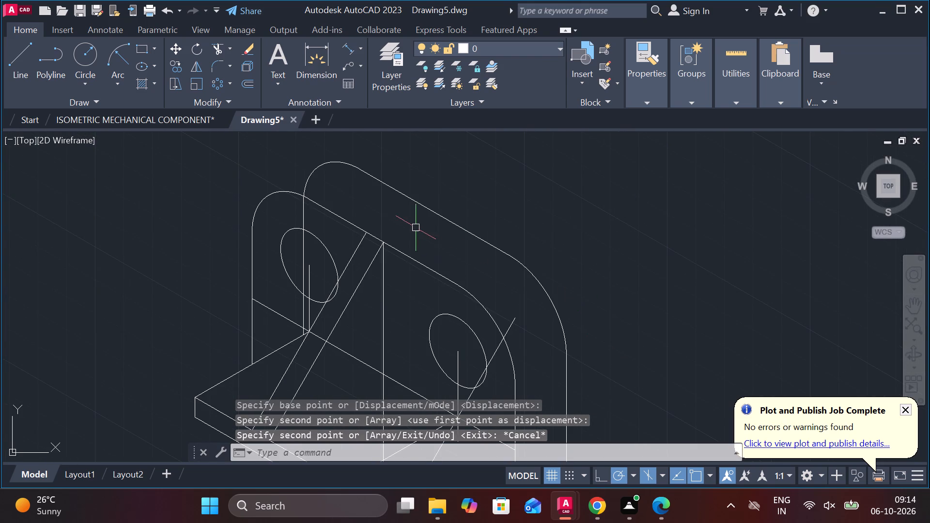
{"action": "type", "text": "TR"}
{"action": "key", "text": "space"}
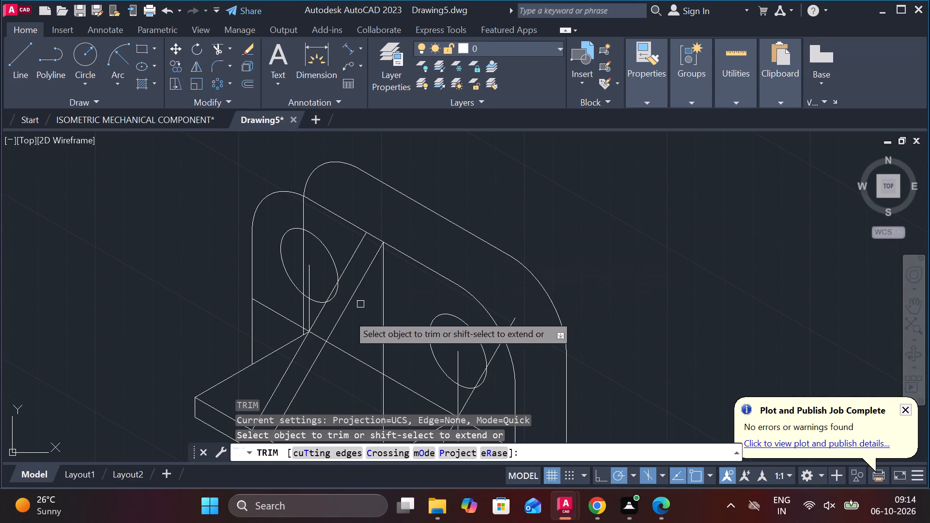
{"action": "scroll", "coordinate": [298, 322], "scroll_direction": "up", "scroll_amount": 2}
{"action": "left_click", "coordinate": [305, 353]}
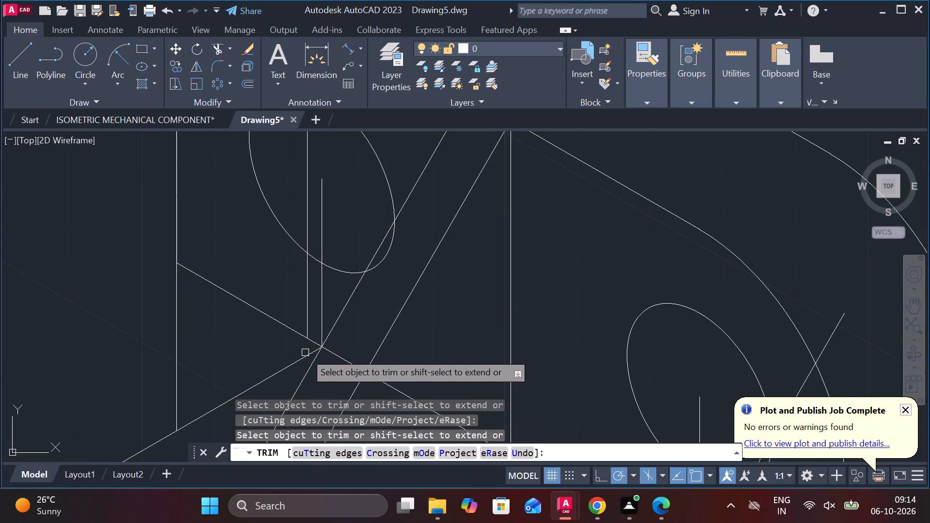
{"action": "left_click", "coordinate": [305, 323]}
{"action": "left_click", "coordinate": [310, 212]}
{"action": "scroll", "coordinate": [309, 212], "scroll_direction": "down", "scroll_amount": 2}
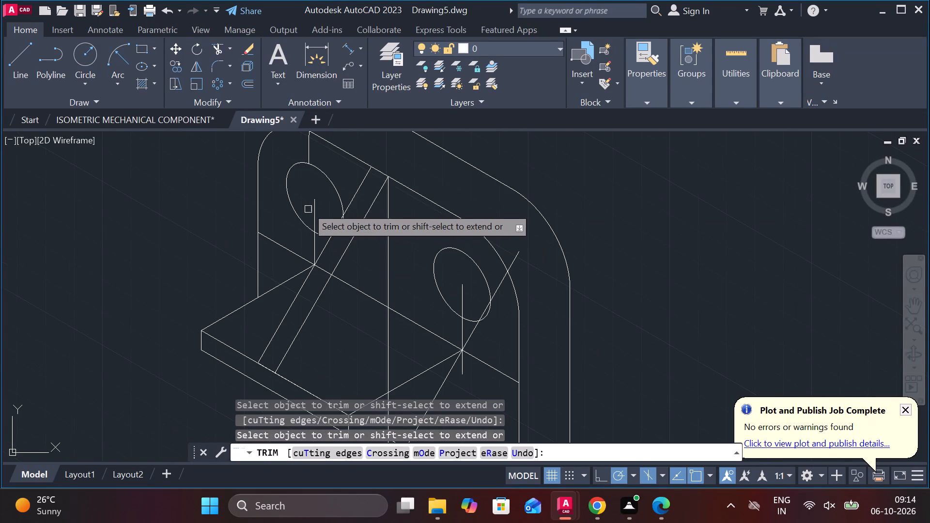
{"action": "left_click", "coordinate": [308, 144]}
{"action": "middle_click_drag", "start_coordinate": [438, 173], "coordinate": [485, 268]}
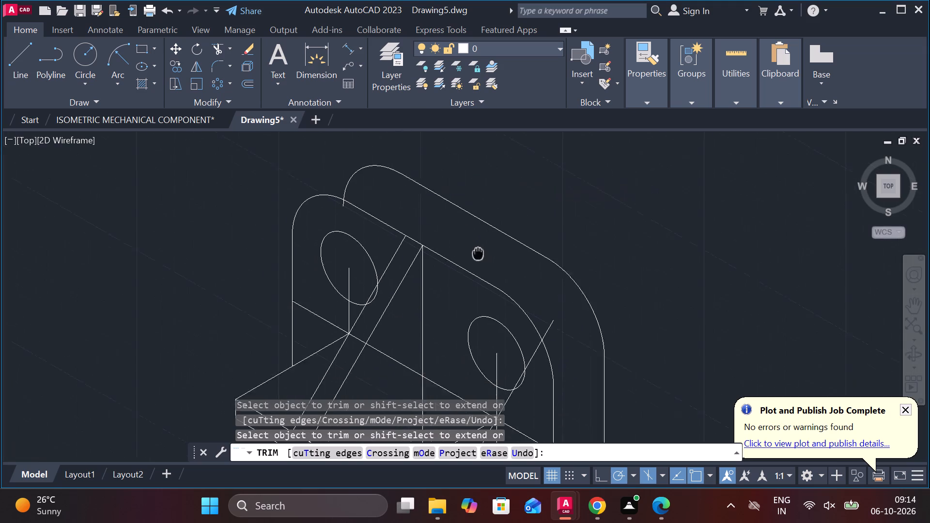
{"action": "middle_click_drag", "start_coordinate": [485, 268], "coordinate": [486, 272]}
{"action": "scroll", "coordinate": [359, 228], "scroll_direction": "up", "scroll_amount": 3}
{"action": "left_click", "coordinate": [342, 252]}
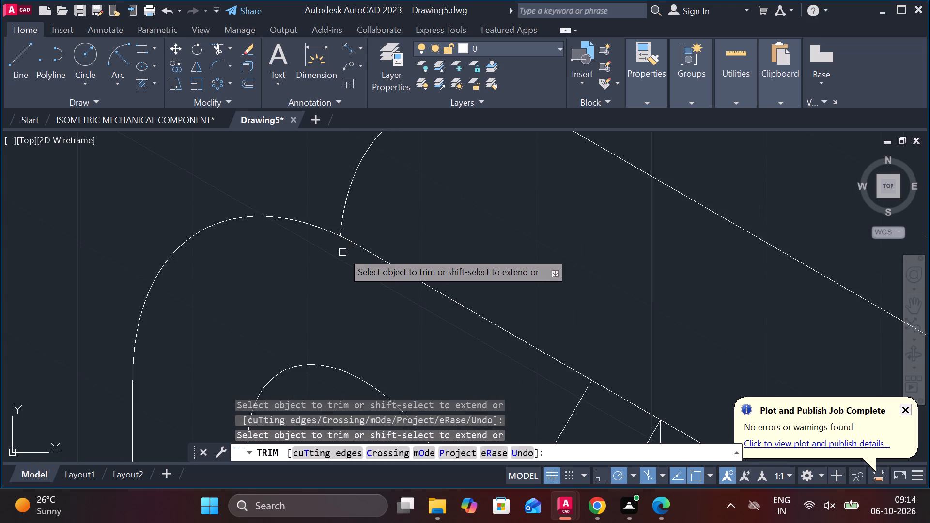
{"action": "scroll", "coordinate": [324, 254], "scroll_direction": "down", "scroll_amount": 2}
{"action": "key", "text": "Escape"}
Draw a line joining the upper left corner arcs of the plate's front and back outlines.
{"action": "key", "text": "l"}
{"action": "key", "text": "Return"}
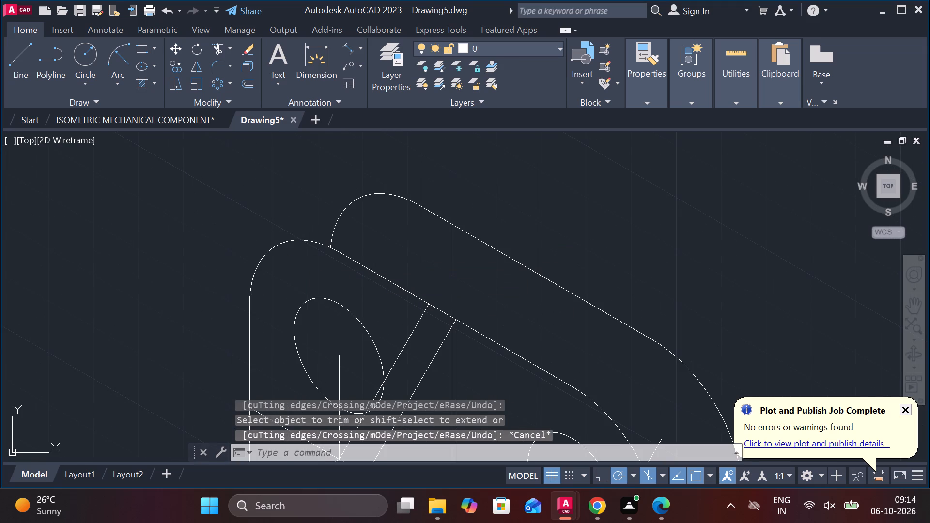
{"action": "left_click", "coordinate": [280, 242]}
{"action": "left_click", "coordinate": [364, 192]}
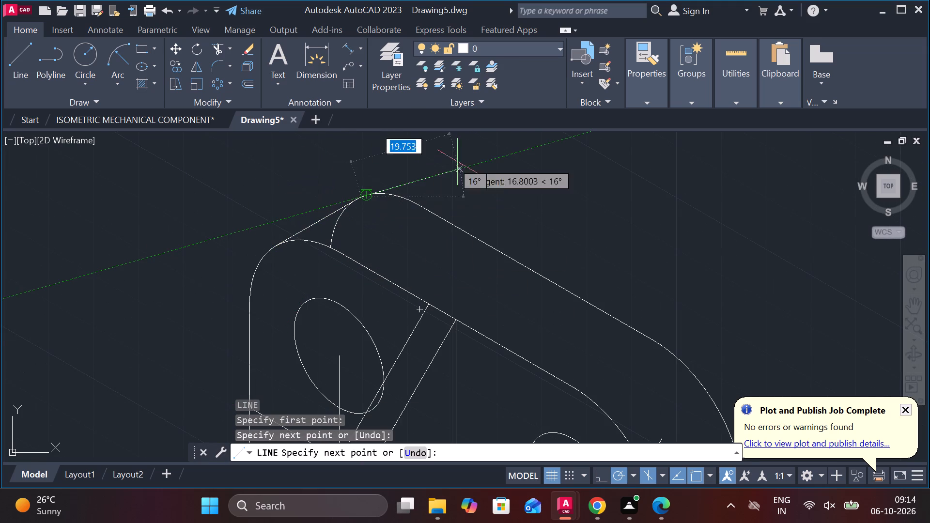
{"action": "key", "text": "Escape"}
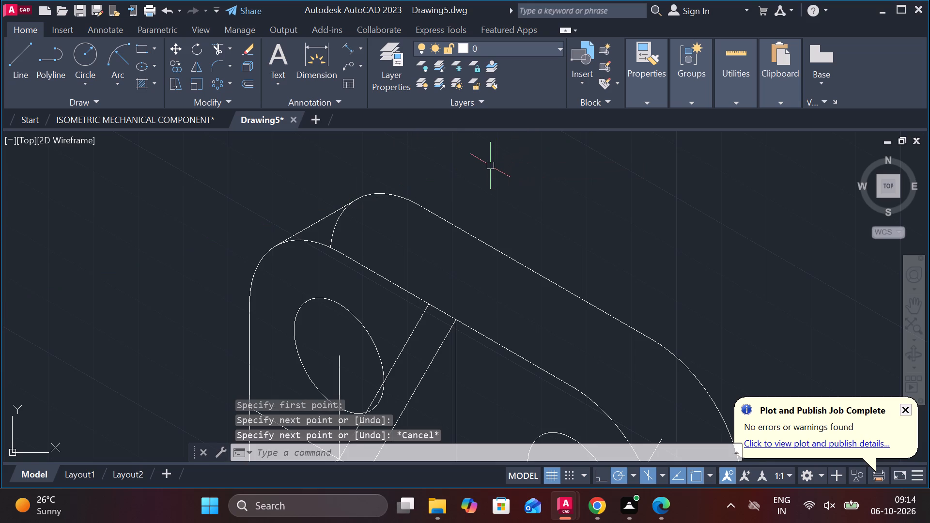
Trim the back corner arc's hidden portion below the new connecting line at the plate's upper left corner.
{"action": "type", "text": "TR"}
{"action": "key", "text": "space"}
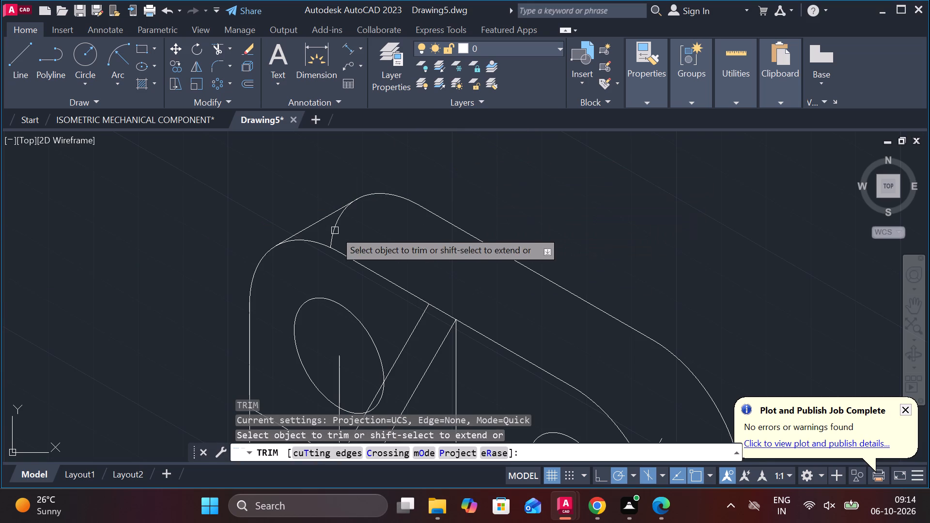
{"action": "left_click", "coordinate": [332, 230]}
{"action": "scroll", "coordinate": [407, 200], "scroll_direction": "down", "scroll_amount": 3}
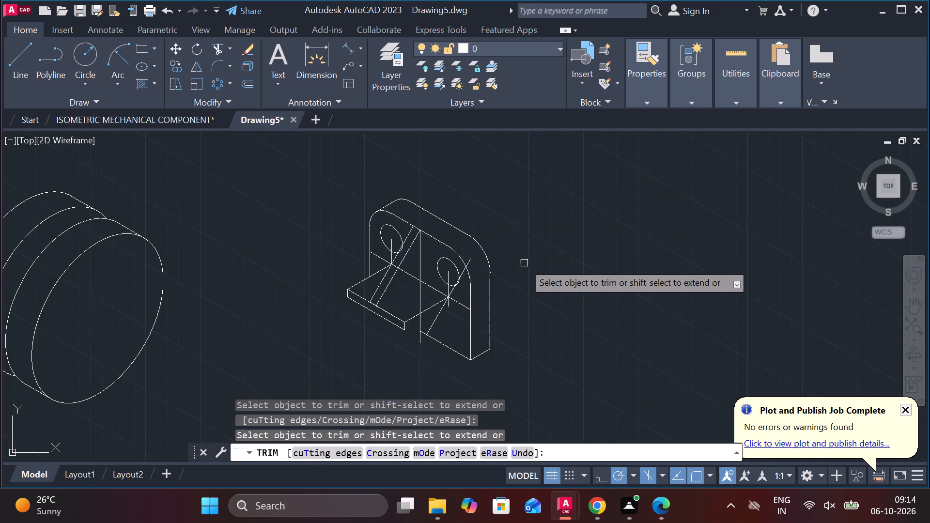
{"action": "middle_click_drag", "start_coordinate": [523, 257], "coordinate": [521, 218]}
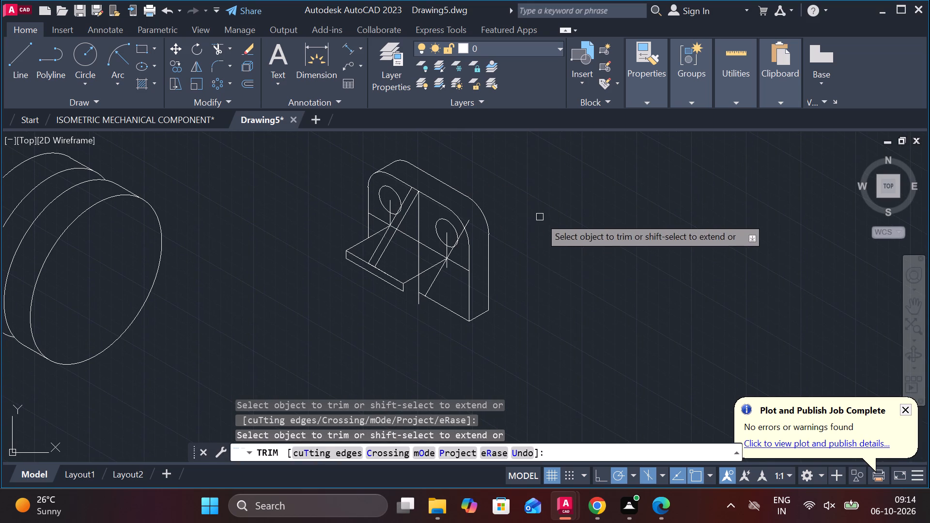
{"action": "scroll", "coordinate": [540, 208], "scroll_direction": "up", "scroll_amount": 1}
{"action": "middle_click_drag", "start_coordinate": [536, 212], "coordinate": [650, 240]}
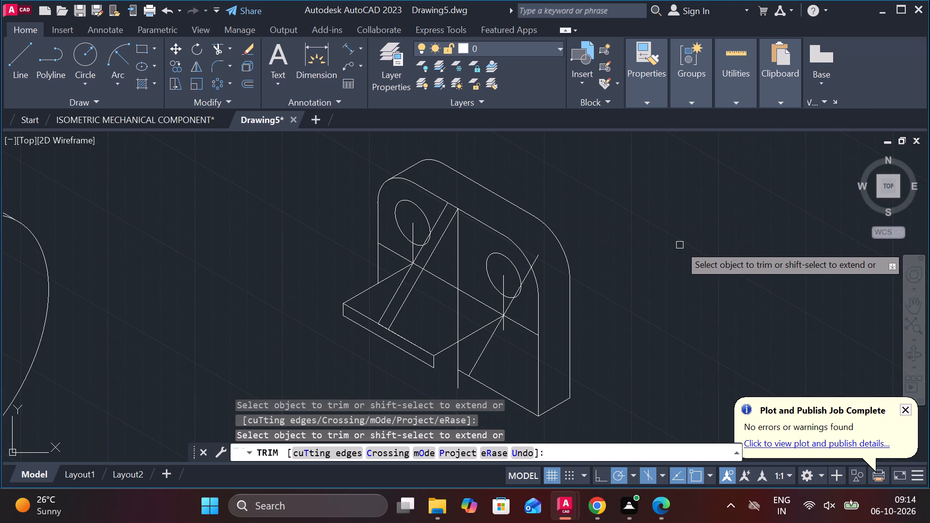
{"action": "key", "text": "Escape"}
Erase the line crossing the plate at shelf level and the separate sloped line running up past the right hole.
{"action": "middle_click_drag", "start_coordinate": [662, 238], "coordinate": [642, 164]}
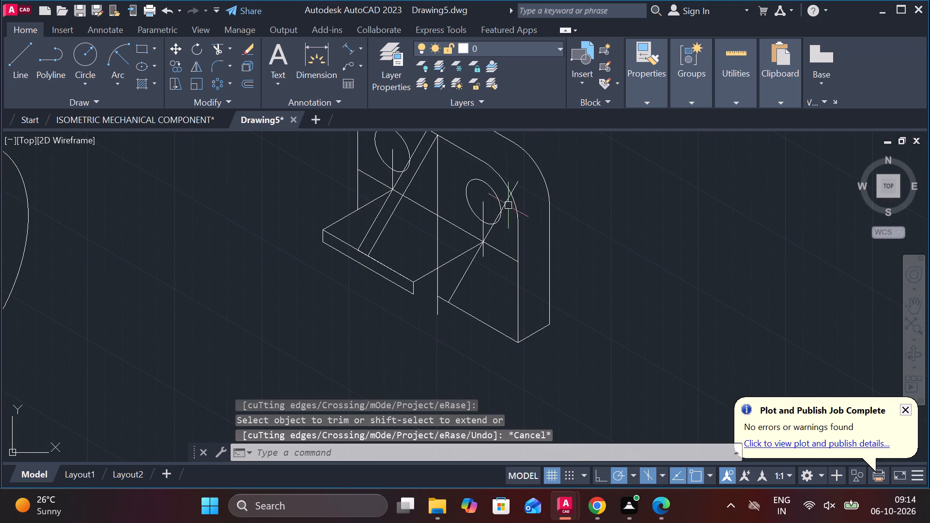
{"action": "left_click", "coordinate": [497, 247]}
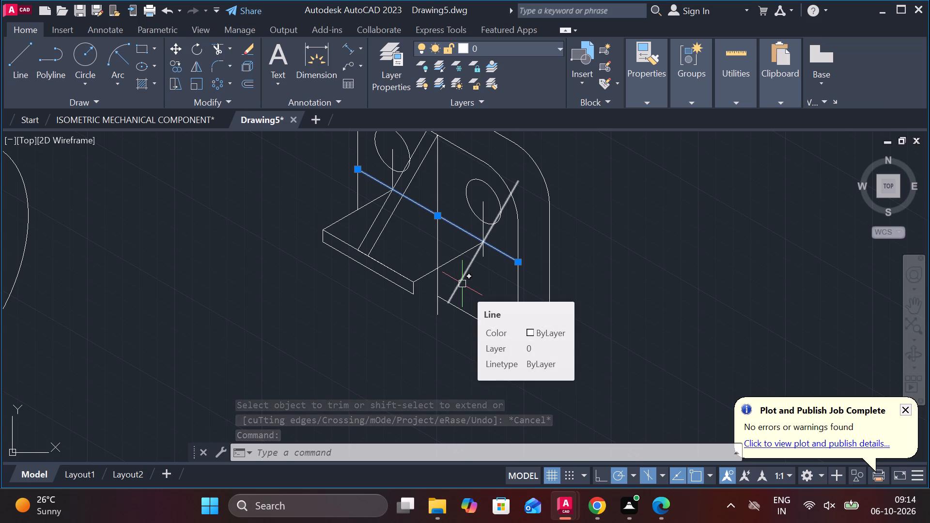
{"action": "left_click", "coordinate": [462, 284]}
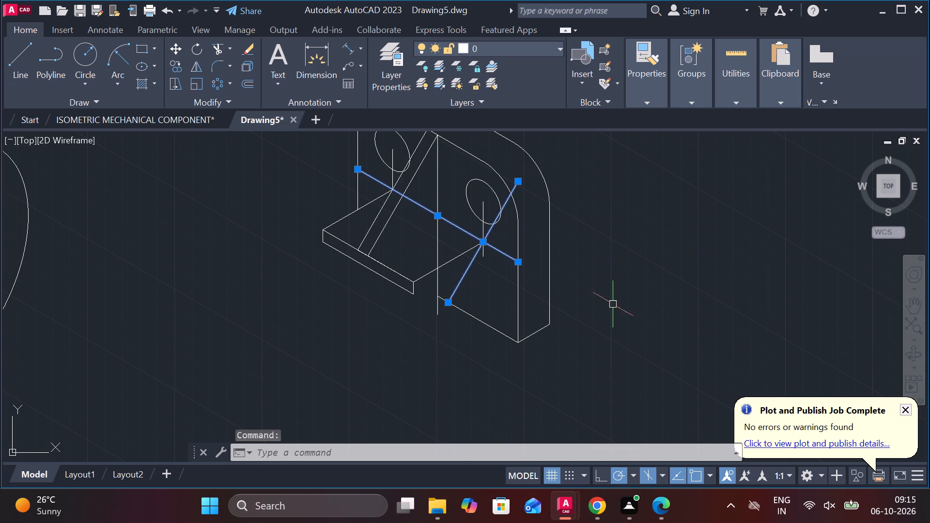
{"action": "type", "text": "E"}
{"action": "key", "text": "space"}
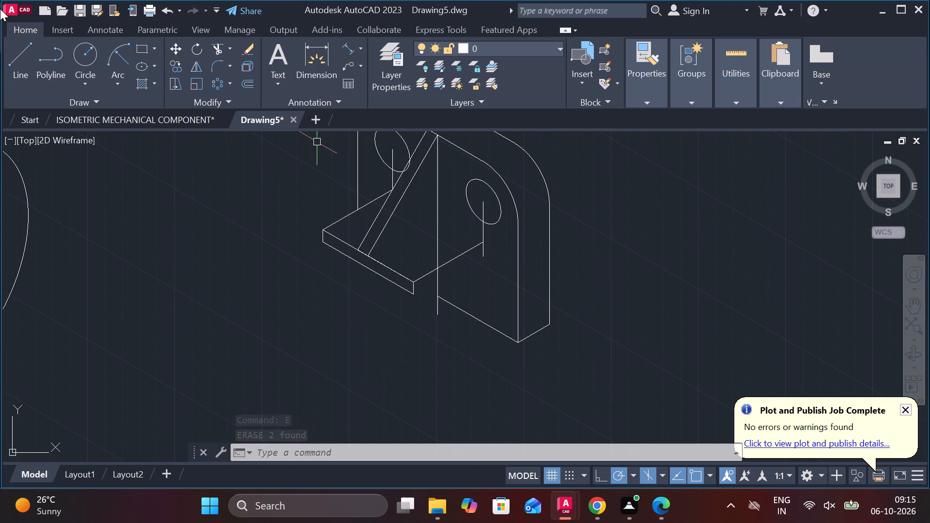
Copy the right-hand sloped rib line 6 units at 330° along the shelf's upper front edge, using its lower end as base point.
{"action": "left_click", "coordinate": [29, 58]}
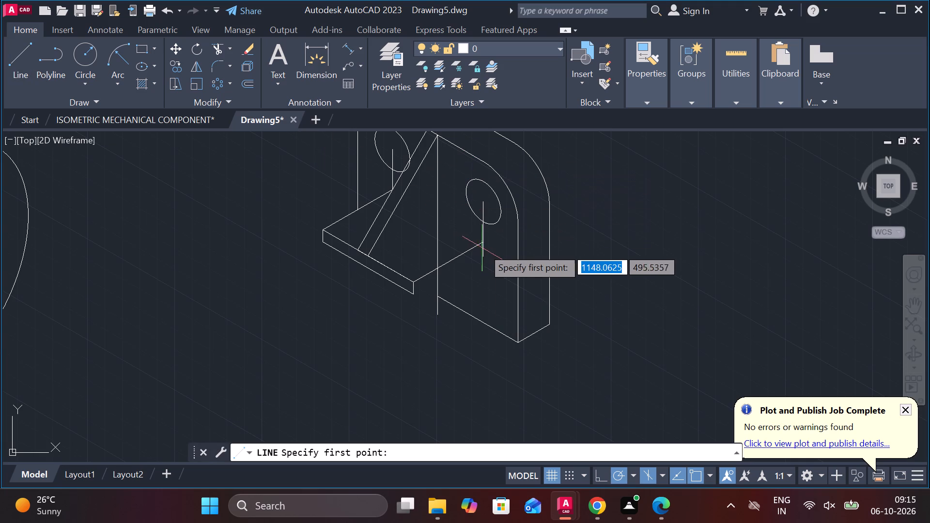
{"action": "key", "text": "Escape"}
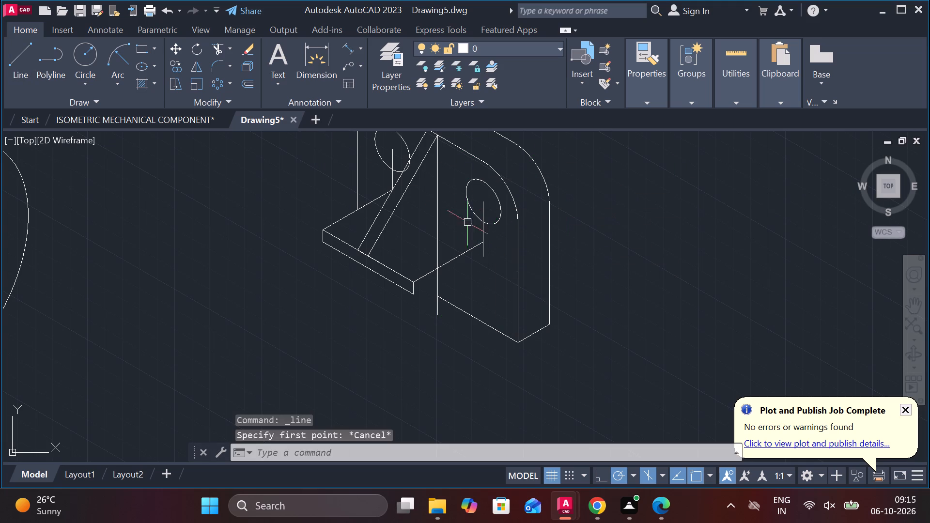
{"action": "left_click", "coordinate": [384, 235]}
{"action": "type", "text": "CO"}
{"action": "key", "text": "Return"}
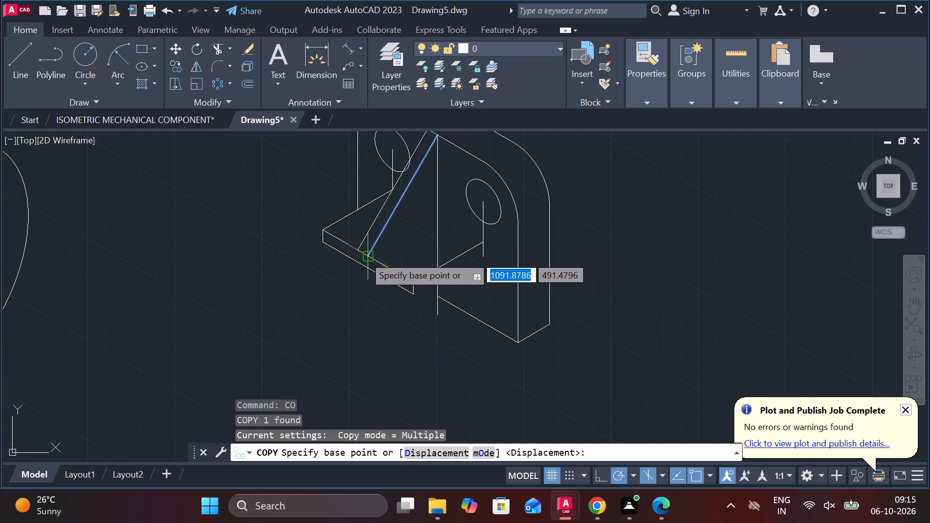
{"action": "left_click", "coordinate": [364, 256]}
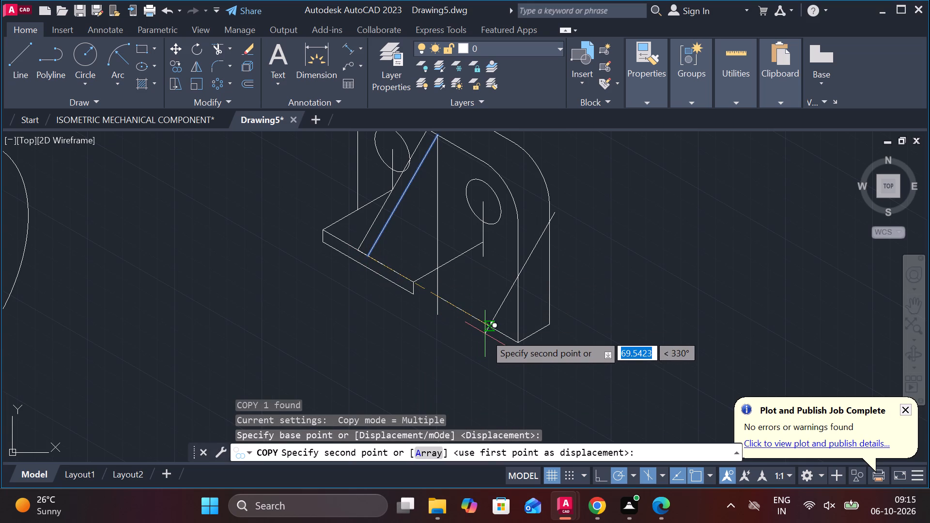
{"action": "key", "text": "6"}
{"action": "key", "text": "Return"}
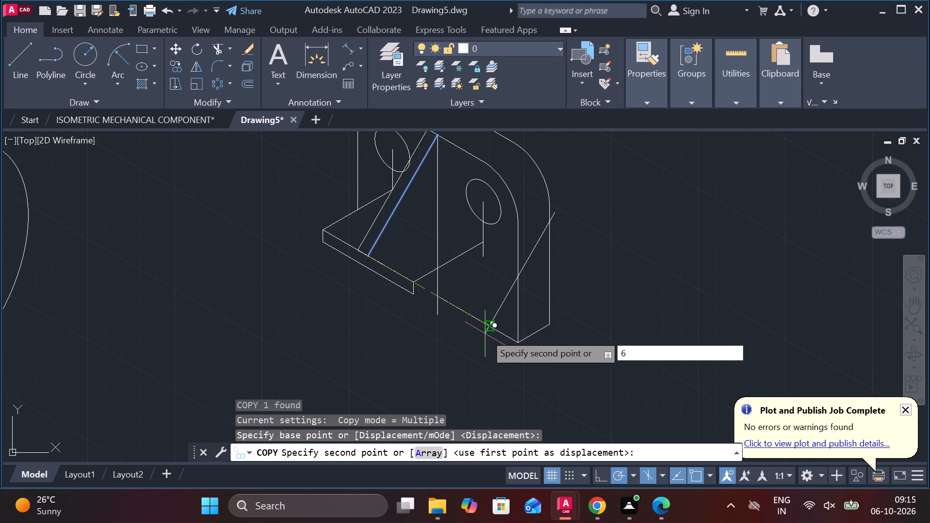
{"action": "key", "text": "Escape"}
Draw a line about 33 units long at 150° from the shelf's back right corner along the plate face.
{"action": "middle_click_drag", "start_coordinate": [563, 261], "coordinate": [569, 292]}
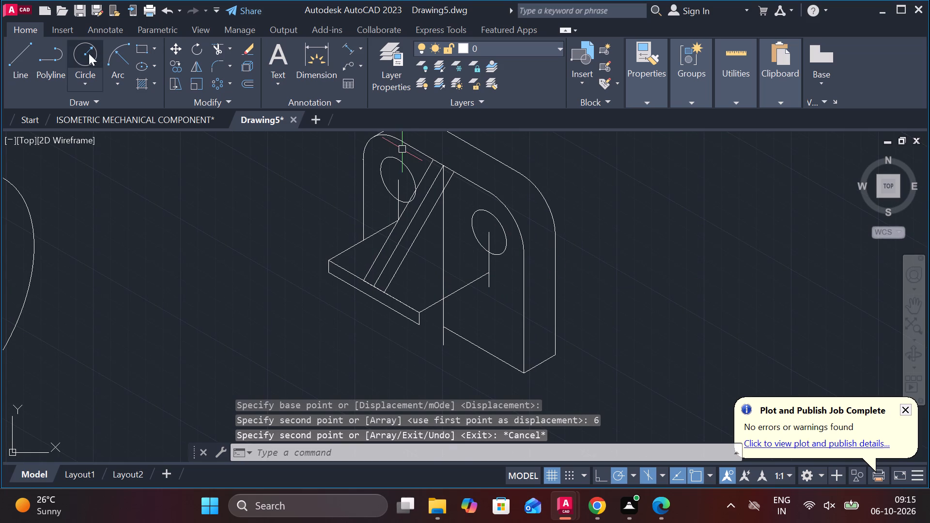
{"action": "left_click", "coordinate": [17, 52]}
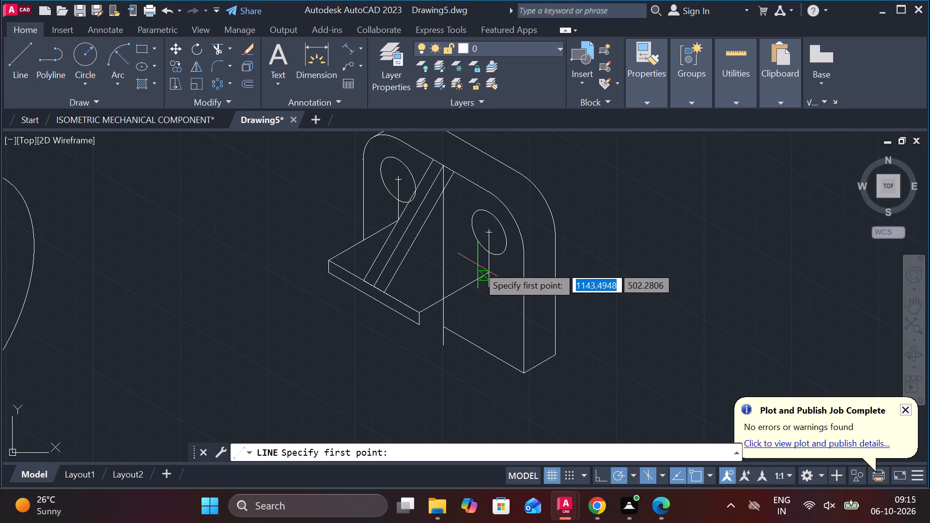
{"action": "left_click", "coordinate": [486, 273]}
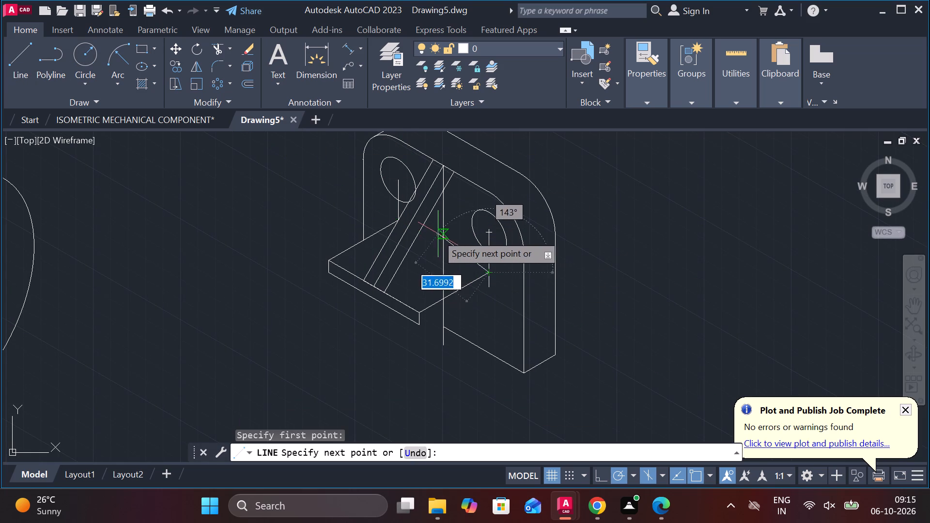
{"action": "scroll", "coordinate": [435, 234], "scroll_direction": "up", "scroll_amount": 2}
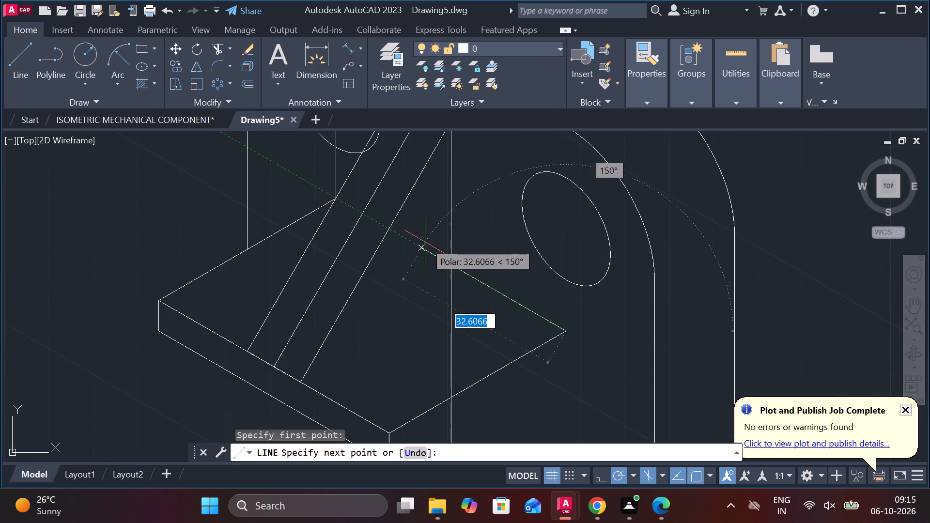
{"action": "left_click", "coordinate": [421, 241]}
{"action": "key", "text": "Escape"}
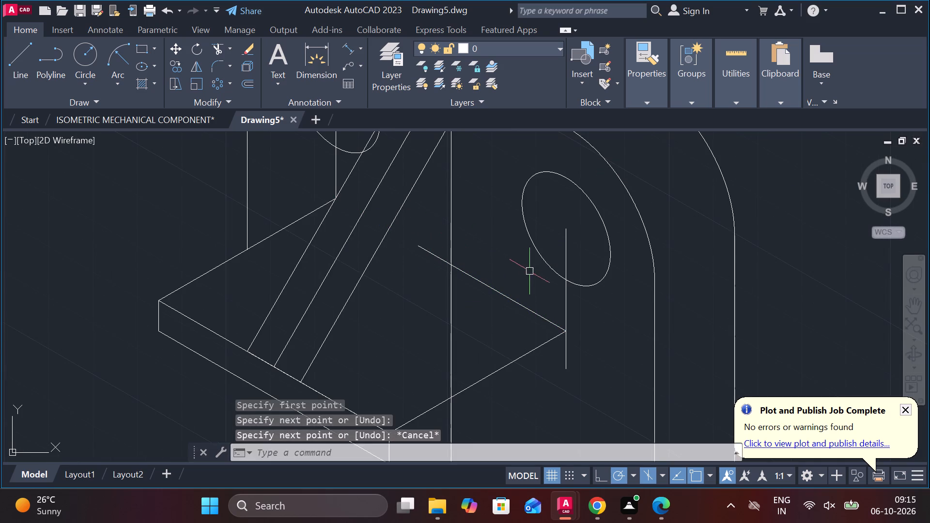
Draw a line at 270° from the rightmost sloped rib line's upper end down past the shelf's back line.
{"action": "key", "text": "space"}
{"action": "scroll", "coordinate": [511, 220], "scroll_direction": "down", "scroll_amount": 1}
{"action": "middle_click_drag", "start_coordinate": [490, 141], "coordinate": [481, 200]}
{"action": "left_click", "coordinate": [484, 184]}
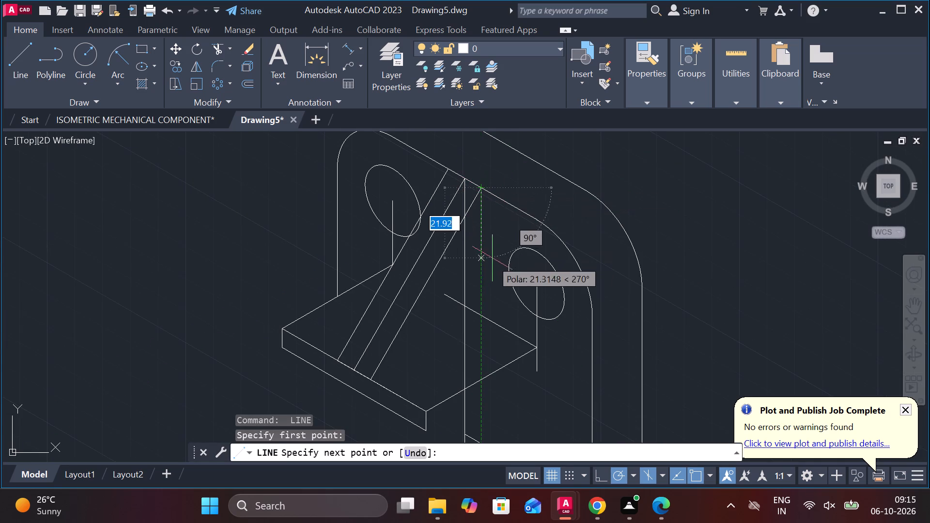
{"action": "middle_click_drag", "start_coordinate": [480, 273], "coordinate": [484, 210]}
{"action": "left_click", "coordinate": [482, 274]}
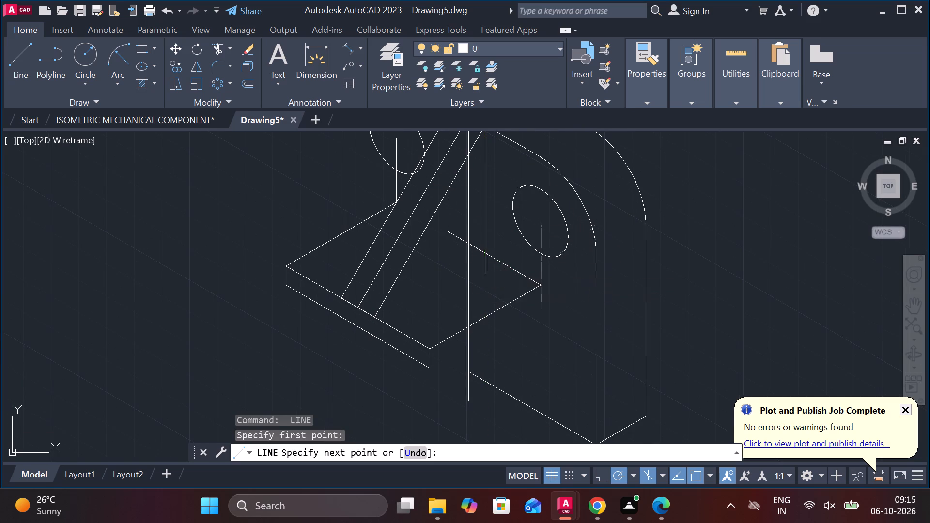
{"action": "key", "text": "Escape"}
Trim the new vertical and the shelf's back line to their meeting corner, and remove the centre vertical between the rib and shelf's right edge.
{"action": "type", "text": "TR"}
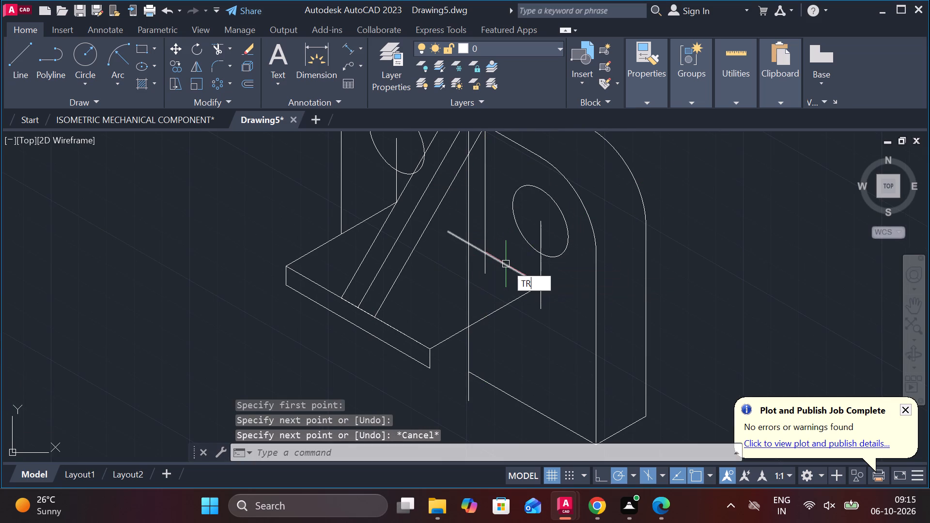
{"action": "key", "text": "space"}
{"action": "left_click", "coordinate": [484, 266]}
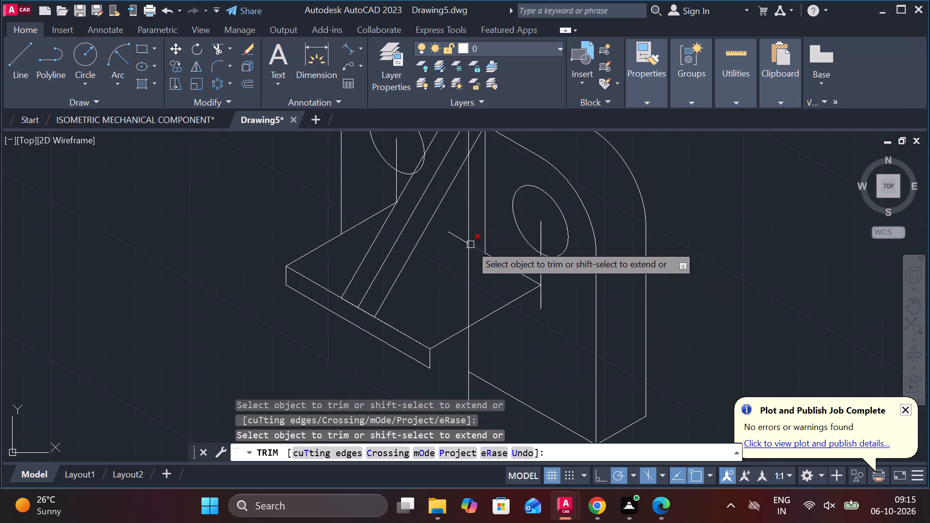
{"action": "left_click", "coordinate": [470, 244]}
{"action": "left_click", "coordinate": [452, 235]}
{"action": "left_click", "coordinate": [465, 257]}
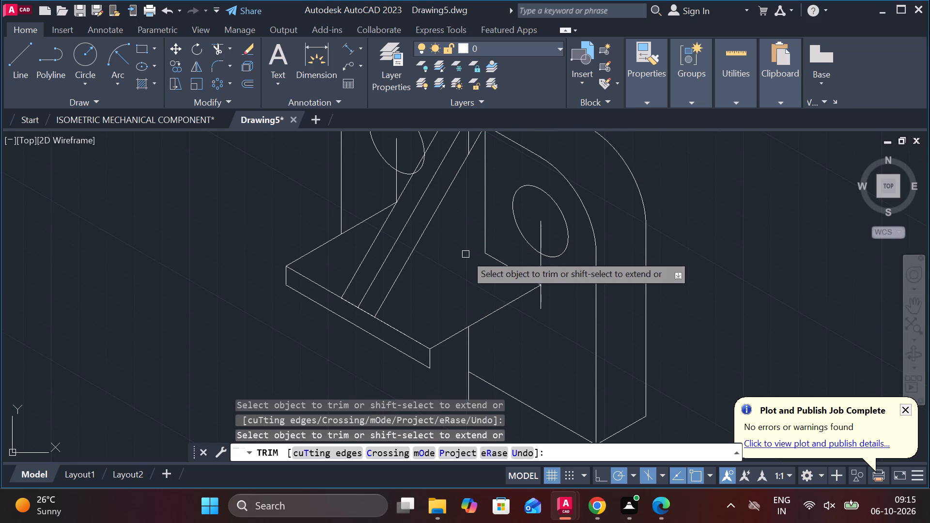
{"action": "scroll", "coordinate": [465, 254], "scroll_direction": "down", "scroll_amount": 1}
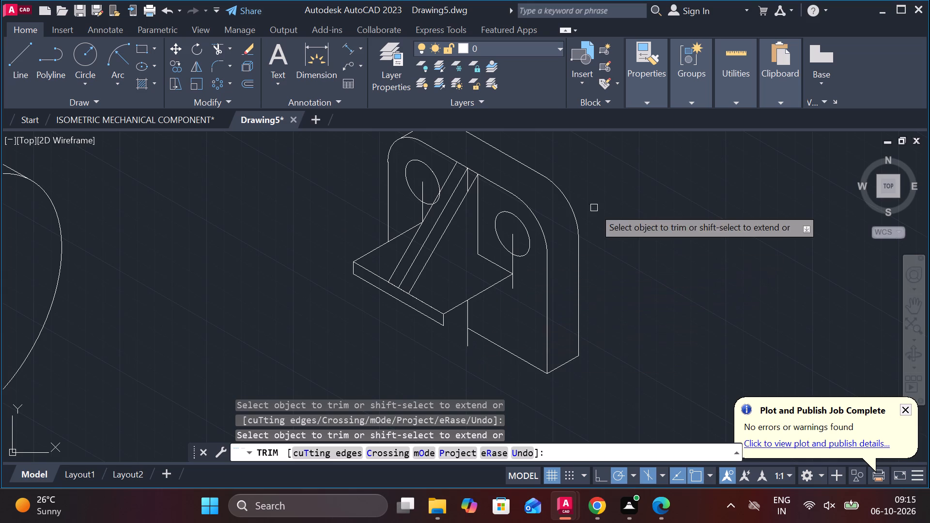
{"action": "key", "text": "Escape"}
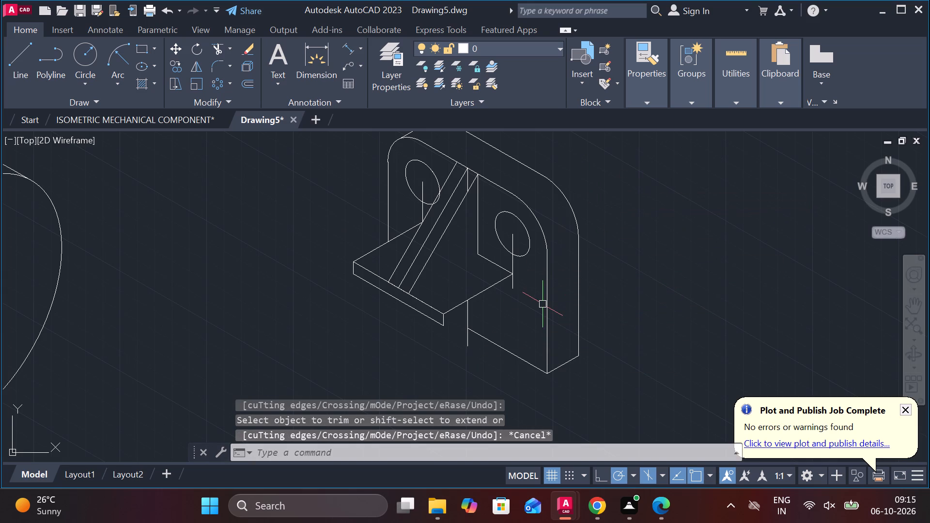
Draw a line 40 units long at 30° from the rightmost sloped rib line's lower end to the corner at the plate face.
{"action": "key", "text": "l"}
{"action": "key", "text": "Return"}
{"action": "scroll", "coordinate": [432, 300], "scroll_direction": "up", "scroll_amount": 1}
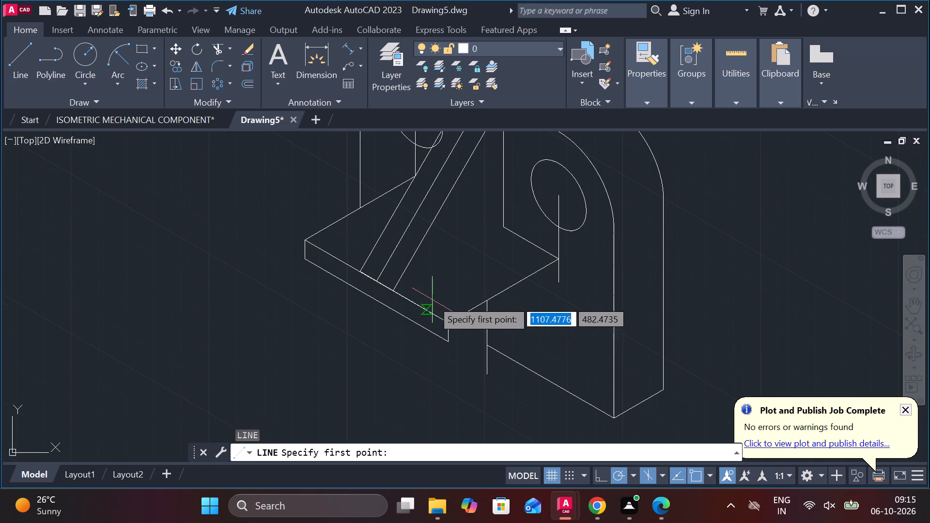
{"action": "left_click", "coordinate": [392, 289]}
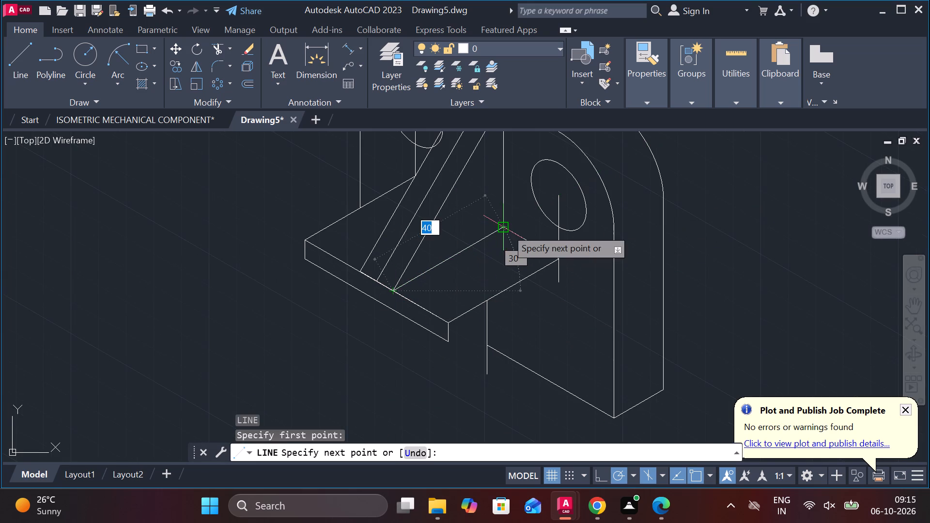
{"action": "left_click", "coordinate": [506, 229]}
{"action": "key", "text": "Escape"}
Erase the vertical construction lines below both hole centres and the short vertical between the rib lines' upper ends.
{"action": "scroll", "coordinate": [495, 243], "scroll_direction": "down", "scroll_amount": 1}
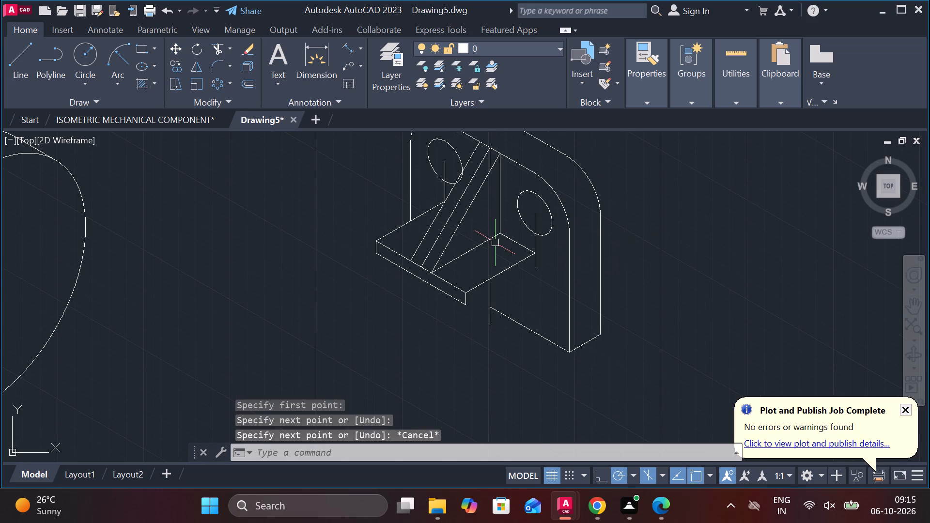
{"action": "left_click", "coordinate": [537, 241]}
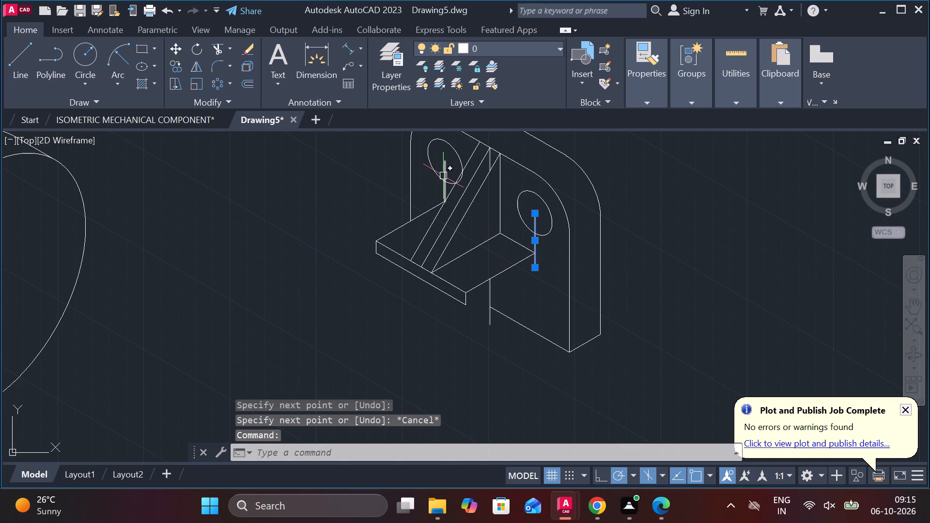
{"action": "left_click", "coordinate": [443, 175]}
{"action": "type", "text": "E"}
{"action": "key", "text": "space"}
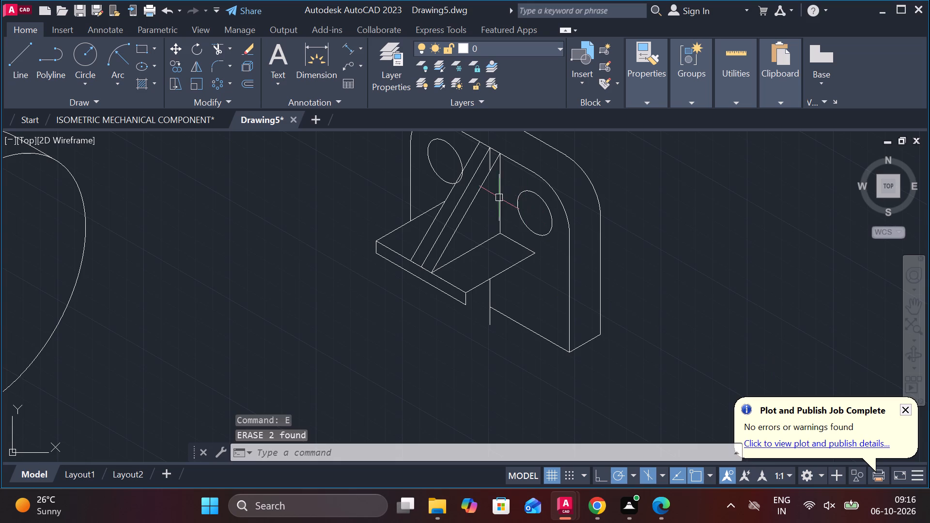
{"action": "middle_click_drag", "start_coordinate": [511, 232], "coordinate": [503, 300]}
{"action": "scroll", "coordinate": [466, 210], "scroll_direction": "up", "scroll_amount": 3}
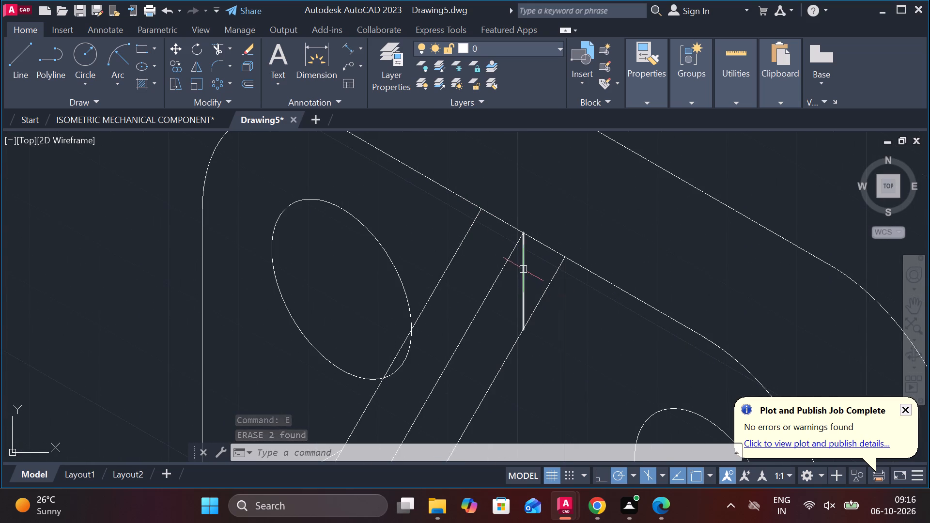
{"action": "left_click", "coordinate": [523, 268]}
{"action": "type", "text": "E"}
{"action": "key", "text": "space"}
{"action": "scroll", "coordinate": [581, 213], "scroll_direction": "down", "scroll_amount": 2}
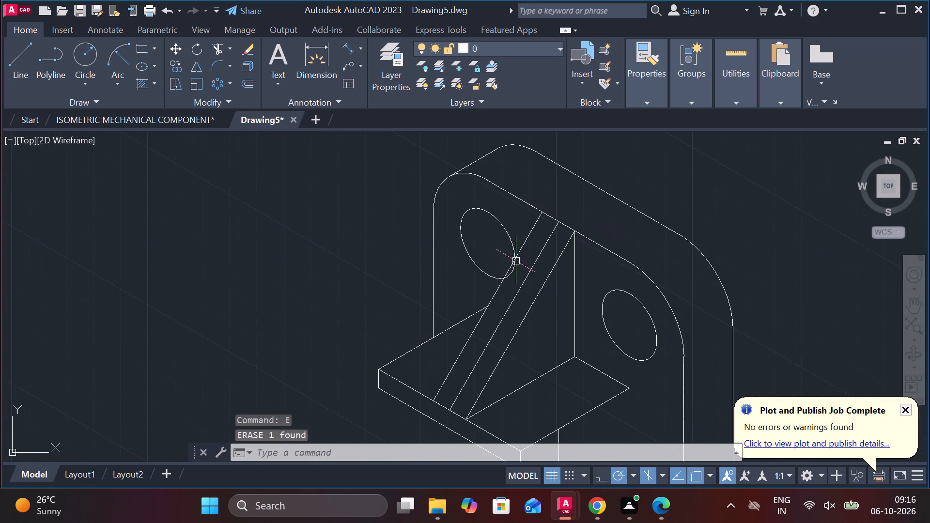
Replace the right hole with a 9-radius isocircle on the same centre, erasing the larger original ellipse.
{"action": "scroll", "coordinate": [508, 283], "scroll_direction": "down", "scroll_amount": 2}
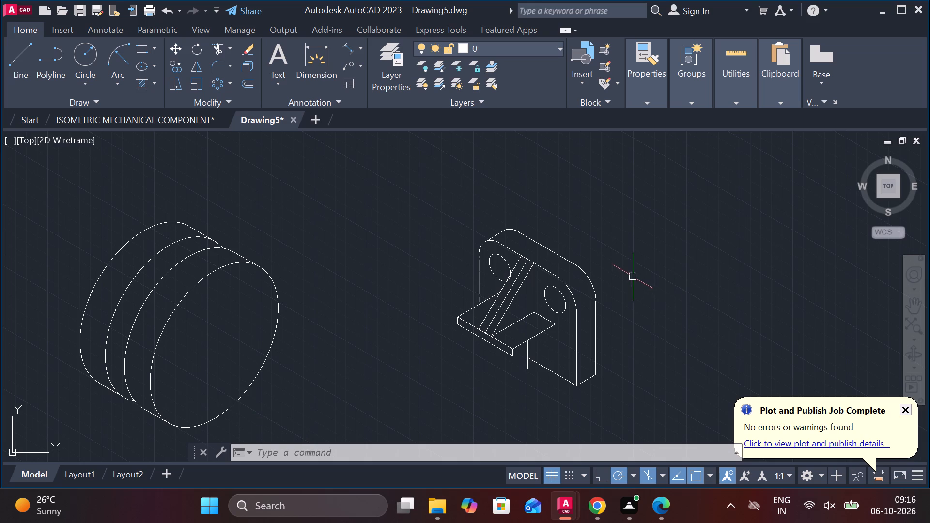
{"action": "scroll", "coordinate": [632, 277], "scroll_direction": "up", "scroll_amount": 1}
{"action": "middle_click_drag", "start_coordinate": [632, 277], "coordinate": [640, 220]}
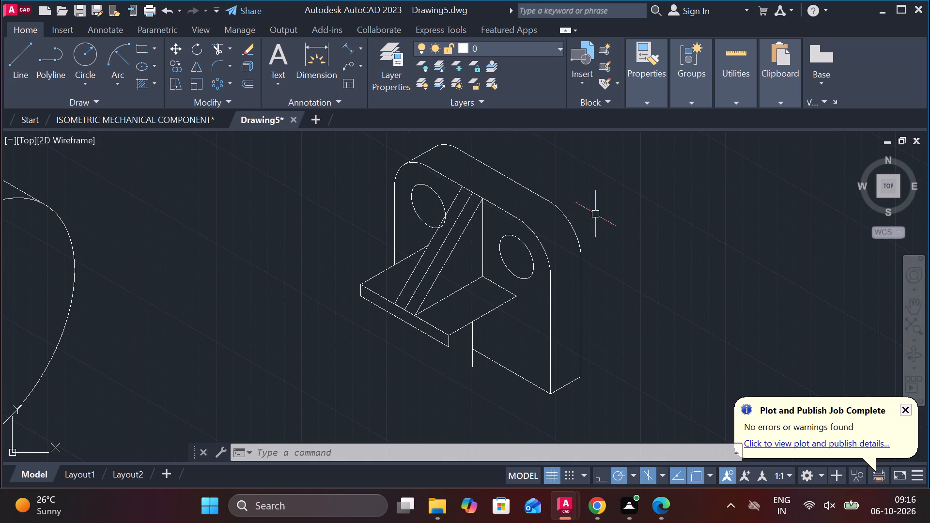
{"action": "type", "text": "EL"}
{"action": "key", "text": "Return"}
{"action": "key", "text": "i"}
{"action": "key", "text": "Return"}
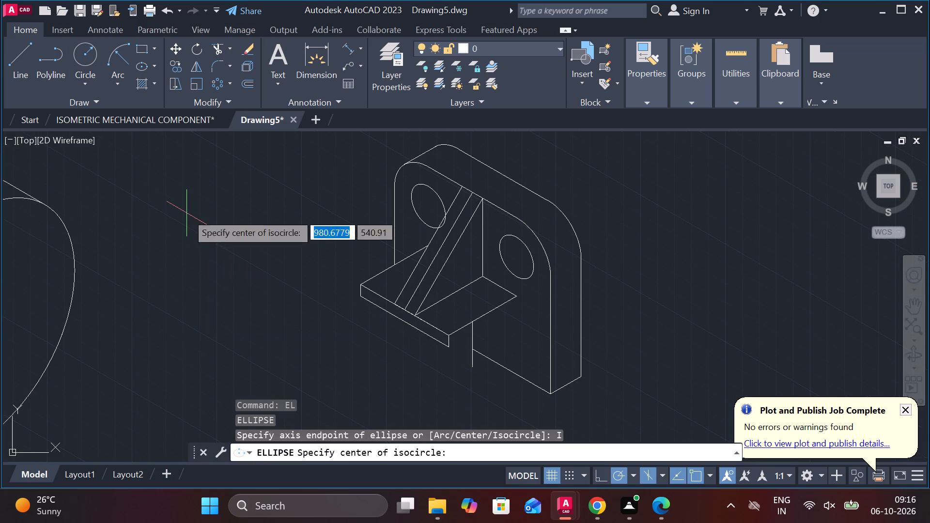
{"action": "left_click", "coordinate": [518, 261]}
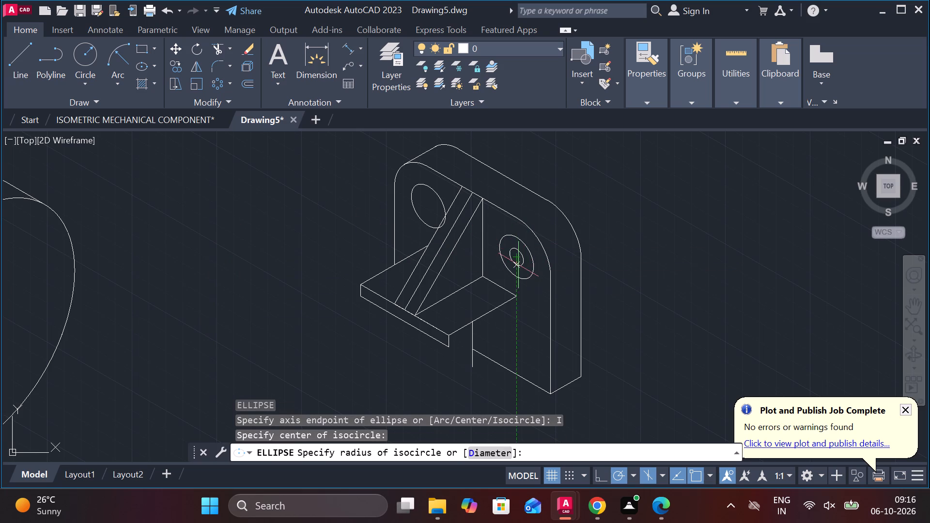
{"action": "scroll", "coordinate": [522, 267], "scroll_direction": "up", "scroll_amount": 2}
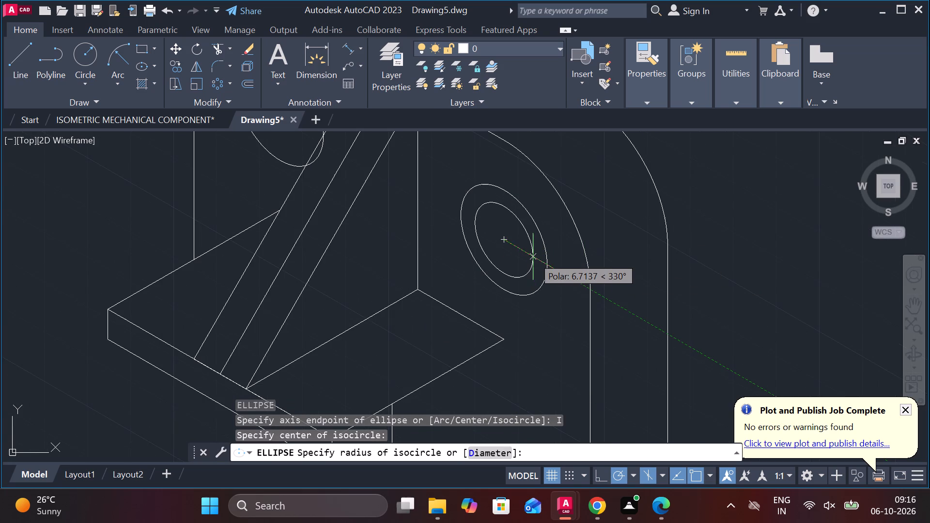
{"action": "key", "text": "9"}
{"action": "key", "text": "Return"}
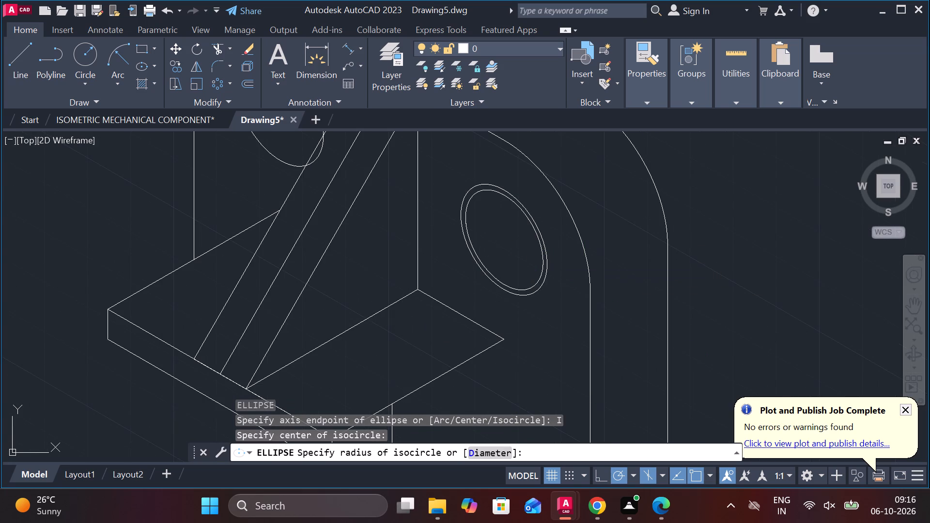
{"action": "left_click", "coordinate": [542, 289]}
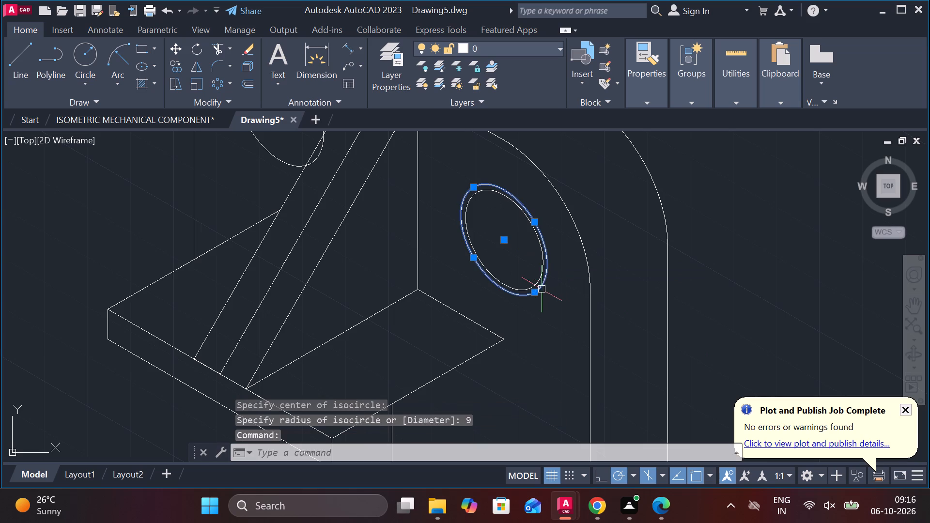
{"action": "type", "text": "E"}
{"action": "key", "text": "space"}
{"action": "scroll", "coordinate": [522, 269], "scroll_direction": "down", "scroll_amount": 1}
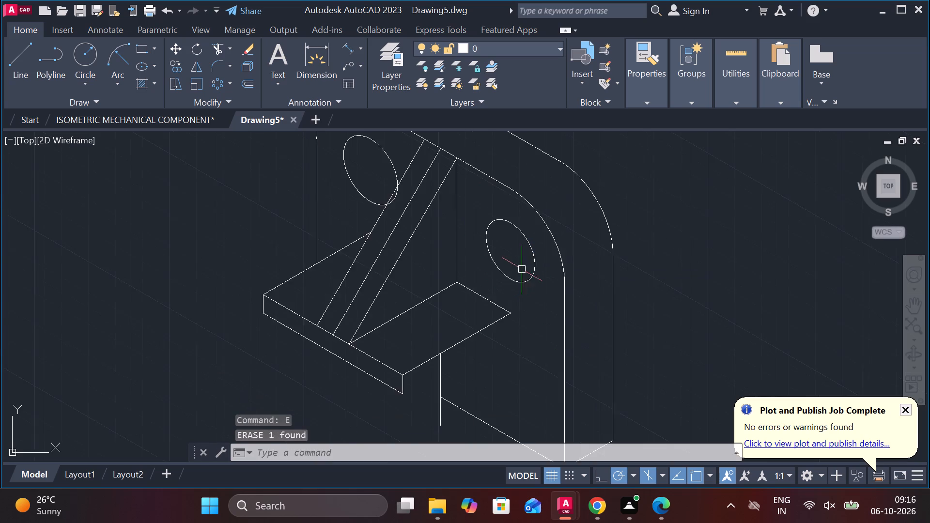
Replace the left hole with an 8-radius isocircle on the same centre, erasing the larger original ellipse.
{"action": "scroll", "coordinate": [522, 269], "scroll_direction": "down", "scroll_amount": 1}
{"action": "scroll", "coordinate": [417, 218], "scroll_direction": "up", "scroll_amount": 2}
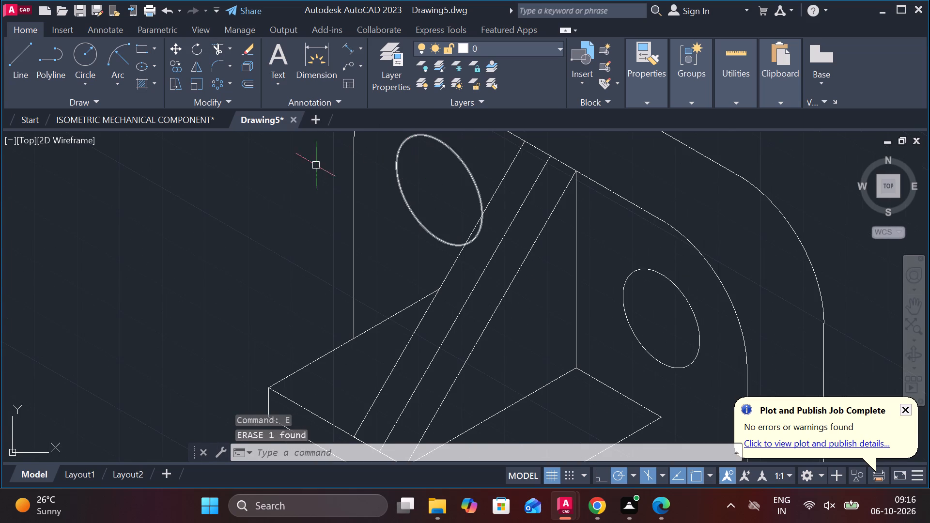
{"action": "type", "text": "EL"}
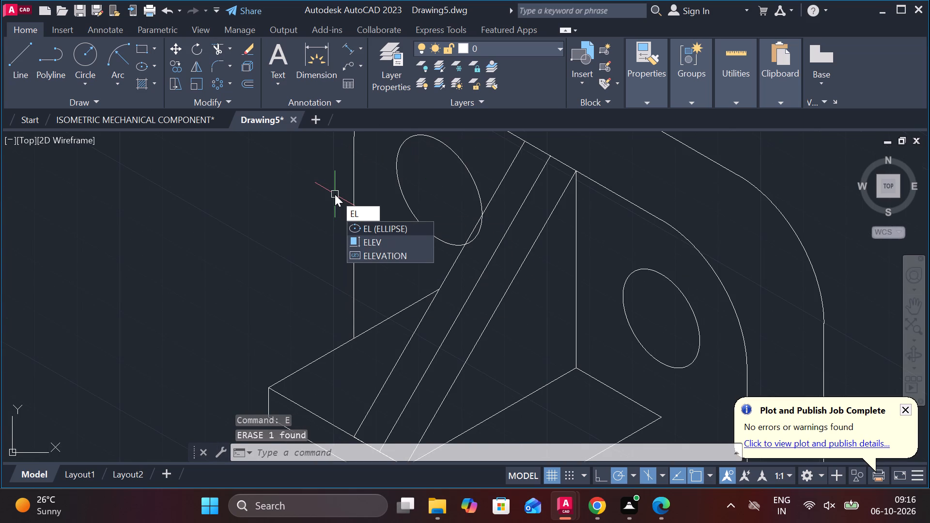
{"action": "key", "text": "Return"}
{"action": "key", "text": "o"}
{"action": "key", "text": "BackSpace"}
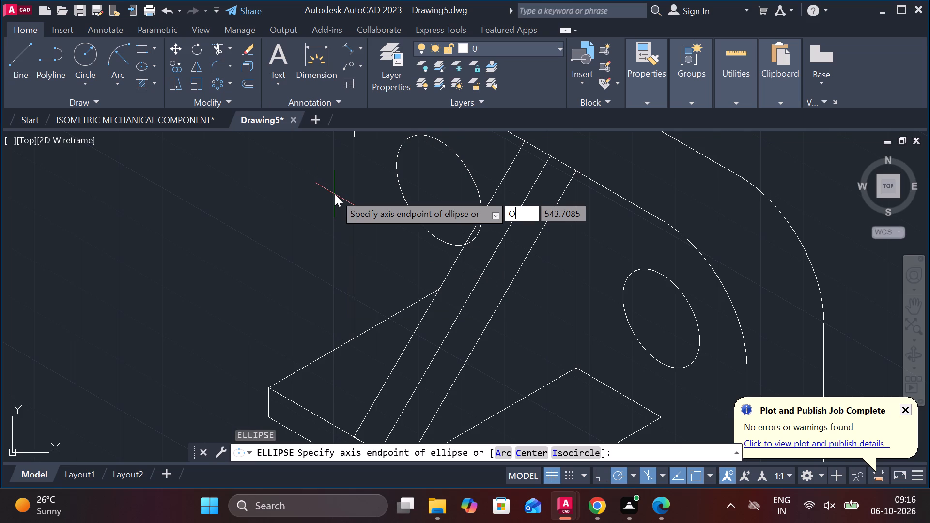
{"action": "key", "text": "i"}
{"action": "key", "text": "Return"}
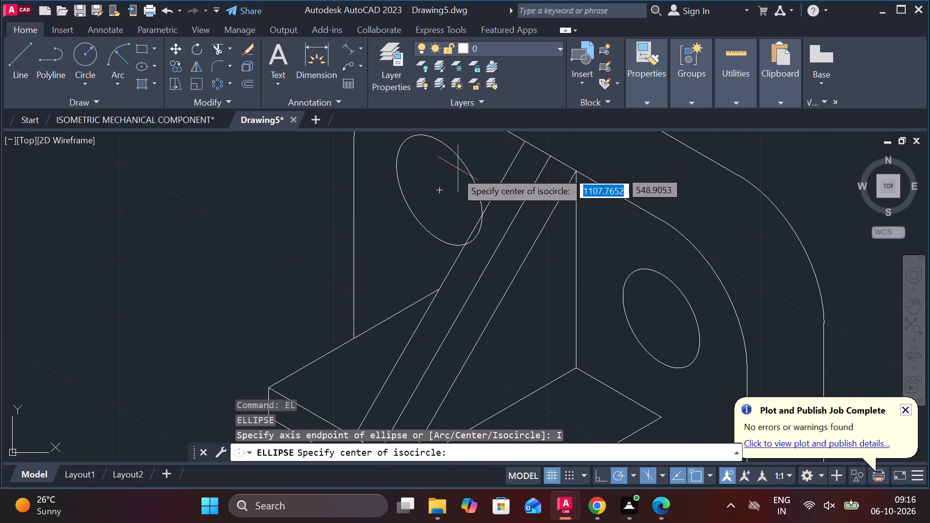
{"action": "left_click", "coordinate": [442, 192]}
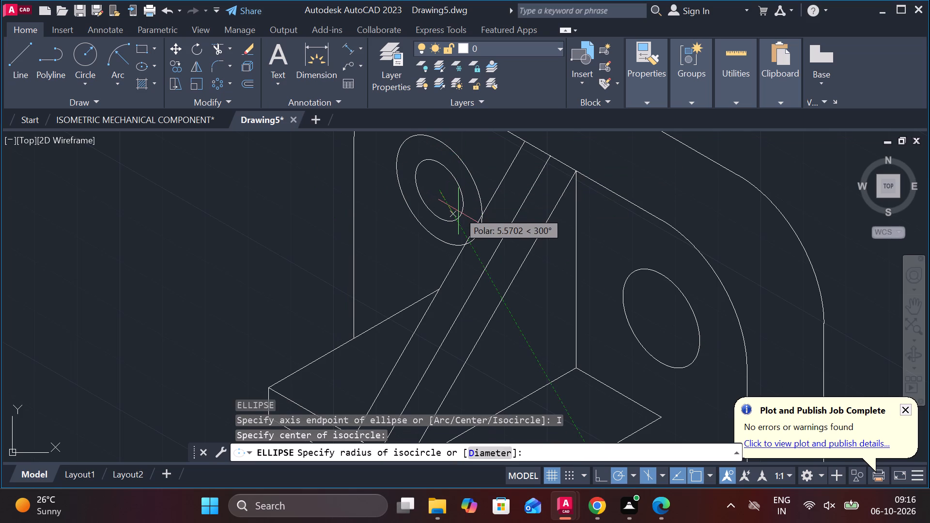
{"action": "key", "text": "8"}
{"action": "key", "text": "Return"}
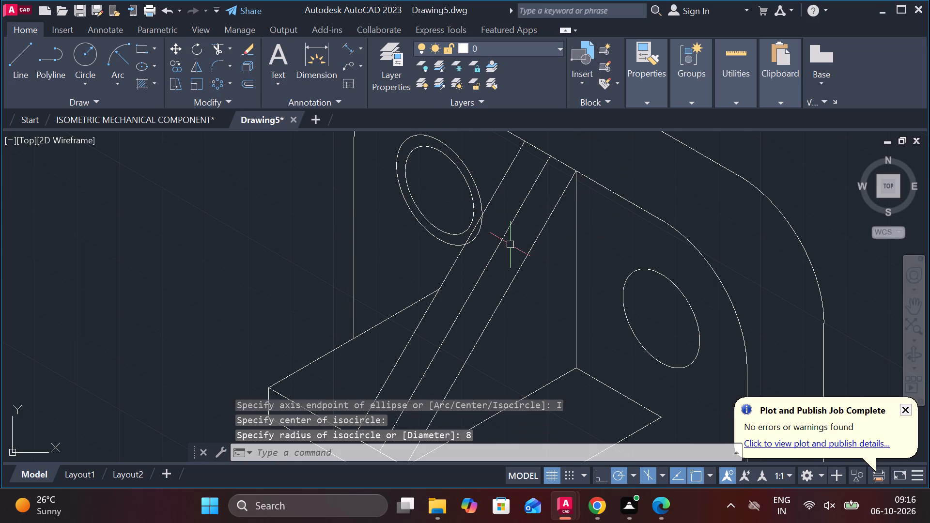
{"action": "key", "text": "Escape"}
{"action": "left_click", "coordinate": [480, 190]}
{"action": "type", "text": "E"}
{"action": "key", "text": "space"}
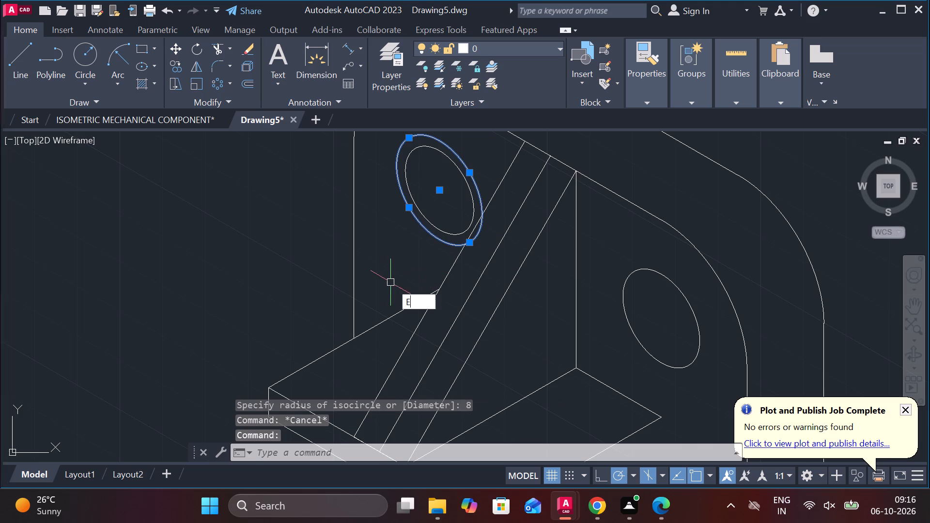
{"action": "scroll", "coordinate": [390, 282], "scroll_direction": "down", "scroll_amount": 2}
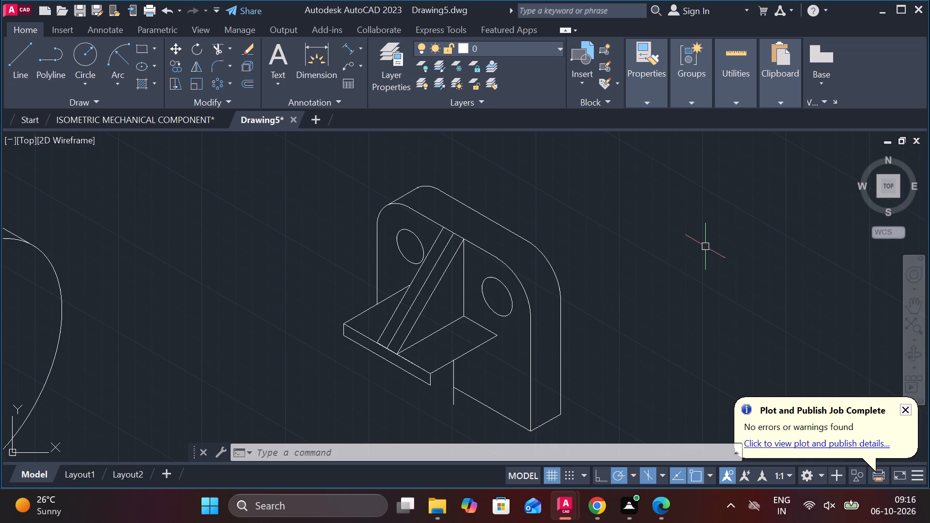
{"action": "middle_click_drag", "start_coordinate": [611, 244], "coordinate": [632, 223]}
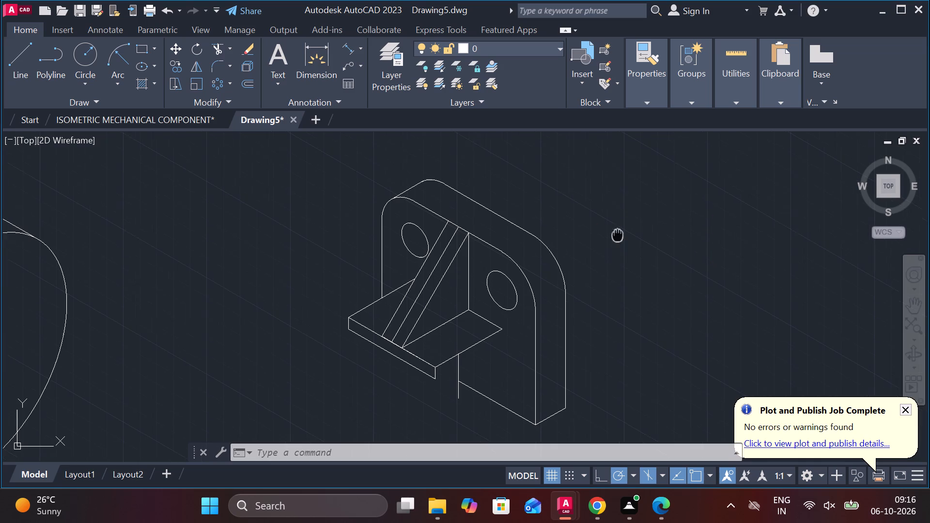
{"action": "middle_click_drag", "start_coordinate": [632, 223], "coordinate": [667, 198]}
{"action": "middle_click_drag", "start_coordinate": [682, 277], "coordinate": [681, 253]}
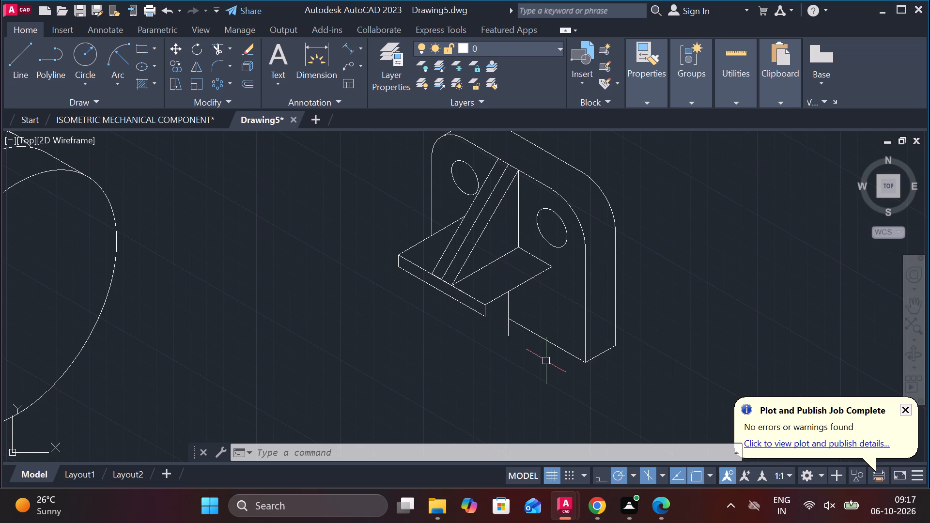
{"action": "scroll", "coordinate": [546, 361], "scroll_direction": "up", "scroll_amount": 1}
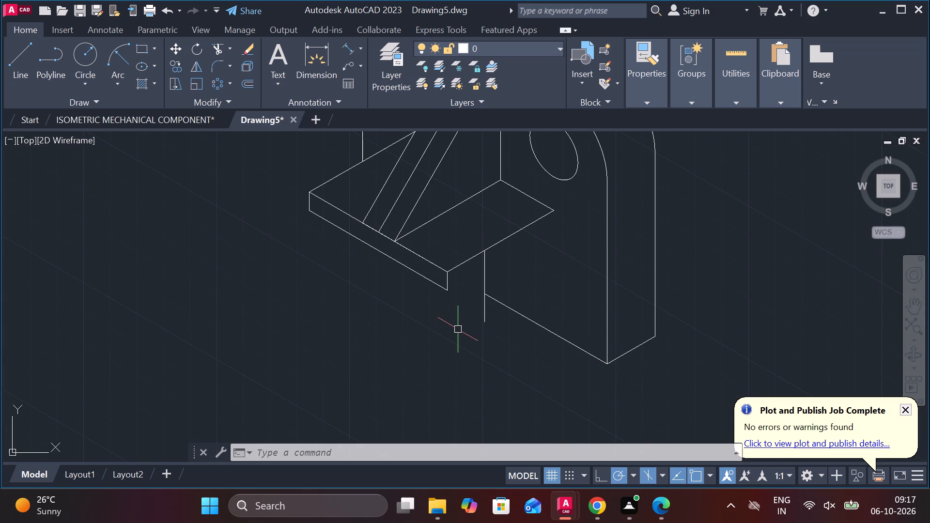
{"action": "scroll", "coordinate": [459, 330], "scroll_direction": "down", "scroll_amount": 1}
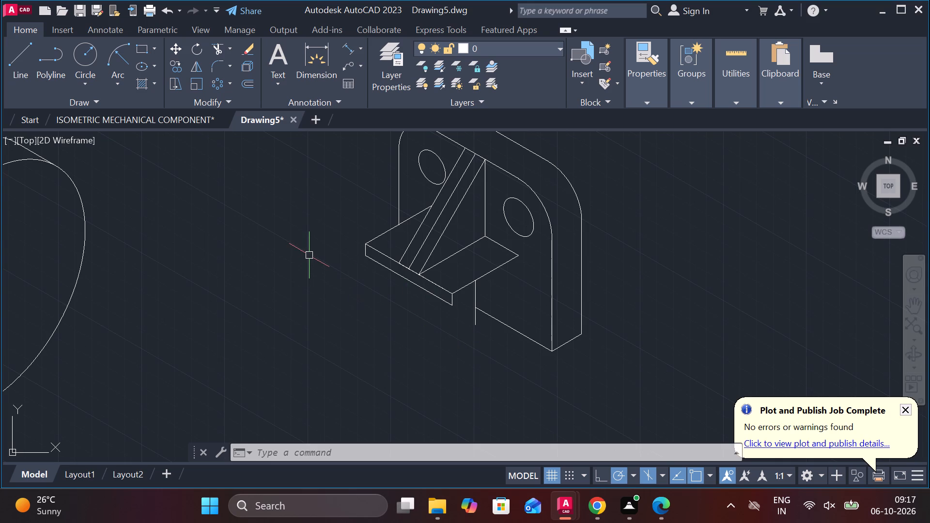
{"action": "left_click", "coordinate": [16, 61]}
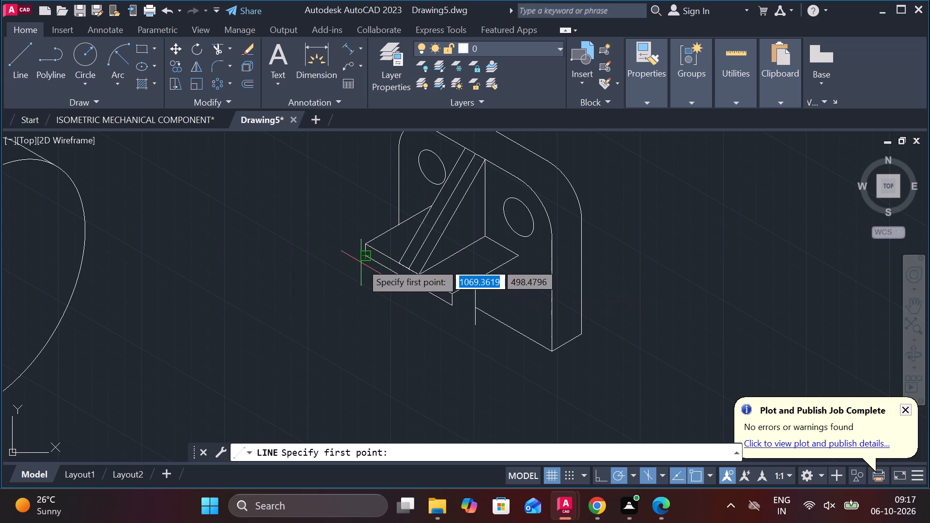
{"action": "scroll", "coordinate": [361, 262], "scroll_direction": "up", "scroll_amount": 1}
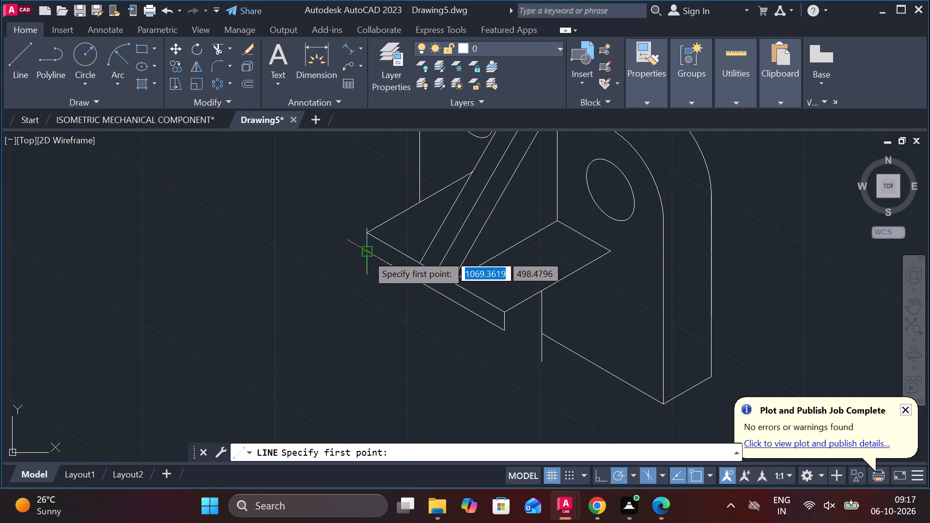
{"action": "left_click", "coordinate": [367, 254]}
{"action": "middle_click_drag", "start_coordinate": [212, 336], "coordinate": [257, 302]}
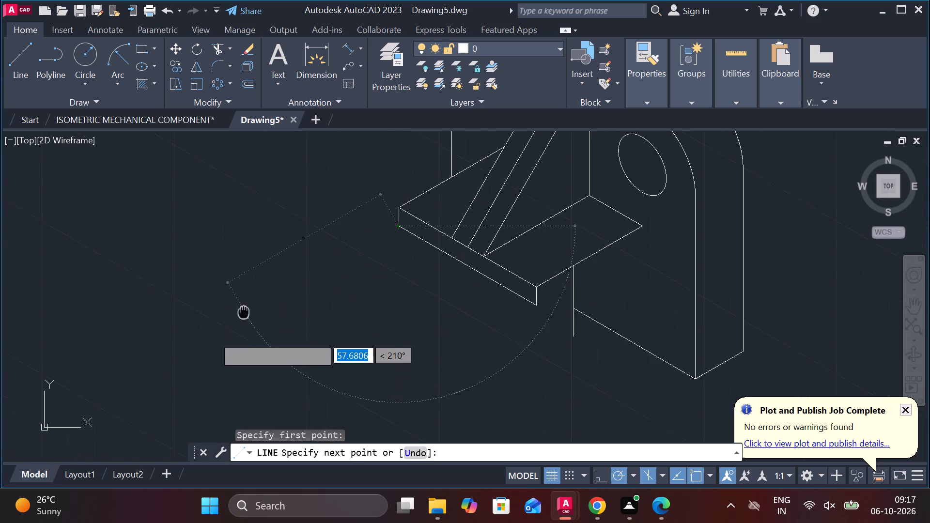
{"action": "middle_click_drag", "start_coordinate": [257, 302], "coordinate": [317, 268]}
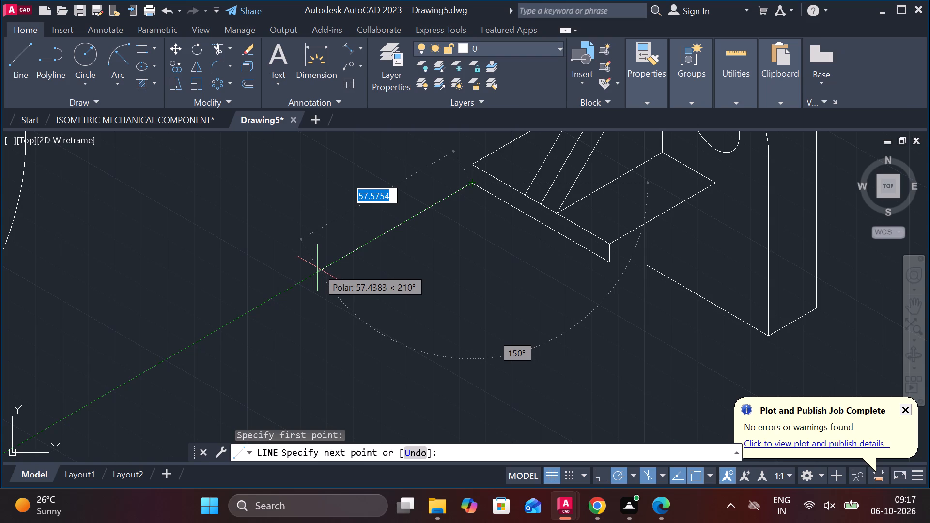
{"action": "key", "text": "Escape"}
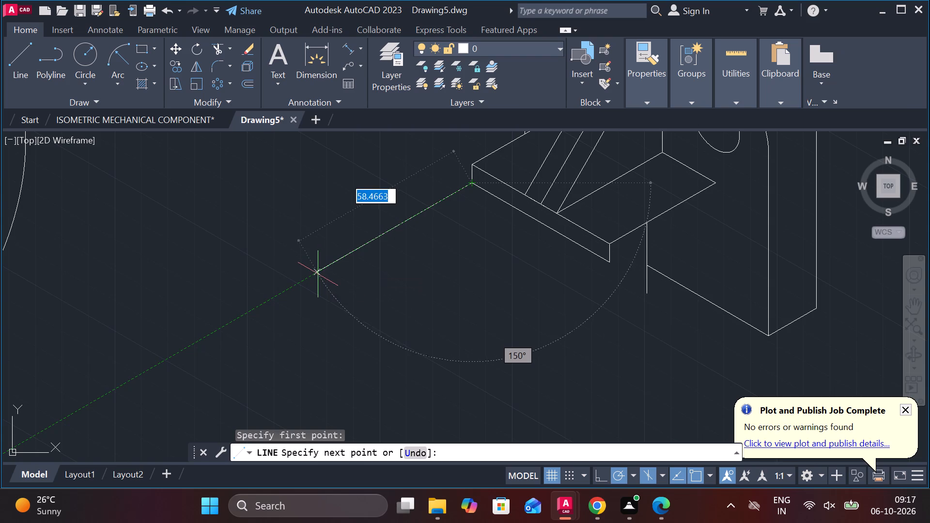
Draw a vertical line from the shelf's rear right corner at the plate face down past the plate's bottom edge.
{"action": "key", "text": "l"}
{"action": "key", "text": "Return"}
{"action": "scroll", "coordinate": [318, 274], "scroll_direction": "down", "scroll_amount": 1}
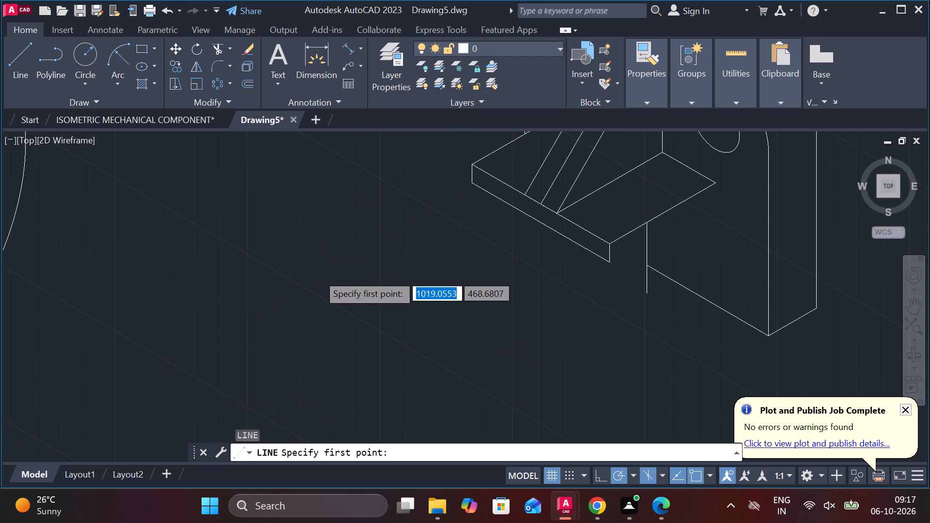
{"action": "middle_click_drag", "start_coordinate": [319, 273], "coordinate": [284, 273]}
{"action": "middle_click_drag", "start_coordinate": [336, 282], "coordinate": [322, 282]}
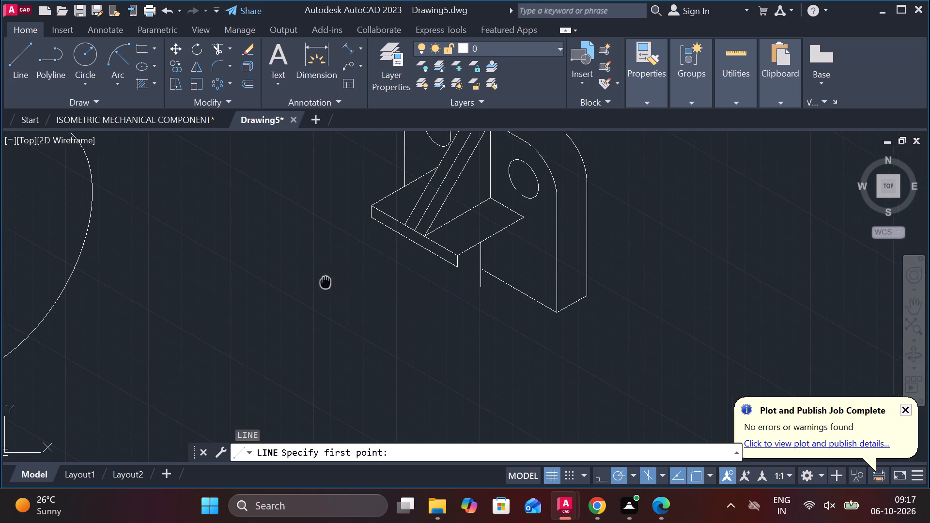
{"action": "middle_click_drag", "start_coordinate": [322, 282], "coordinate": [321, 282]}
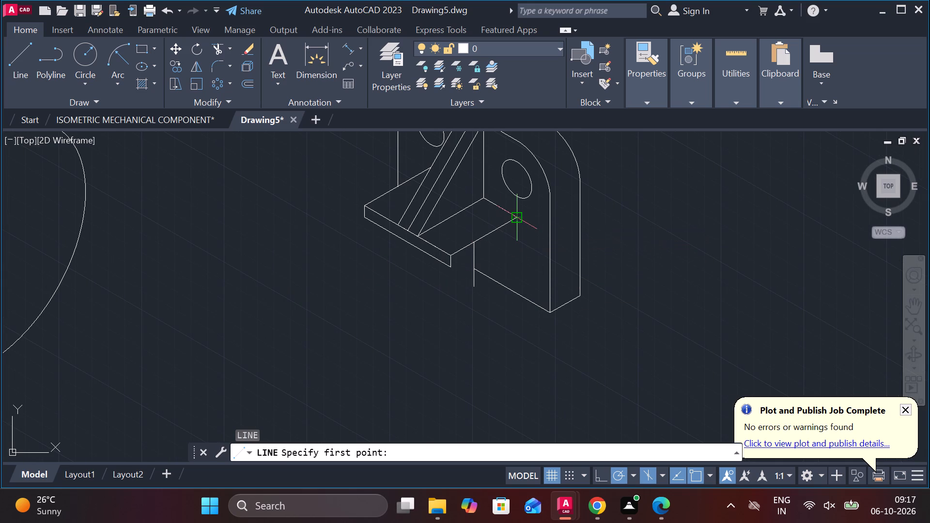
{"action": "left_click", "coordinate": [517, 217]}
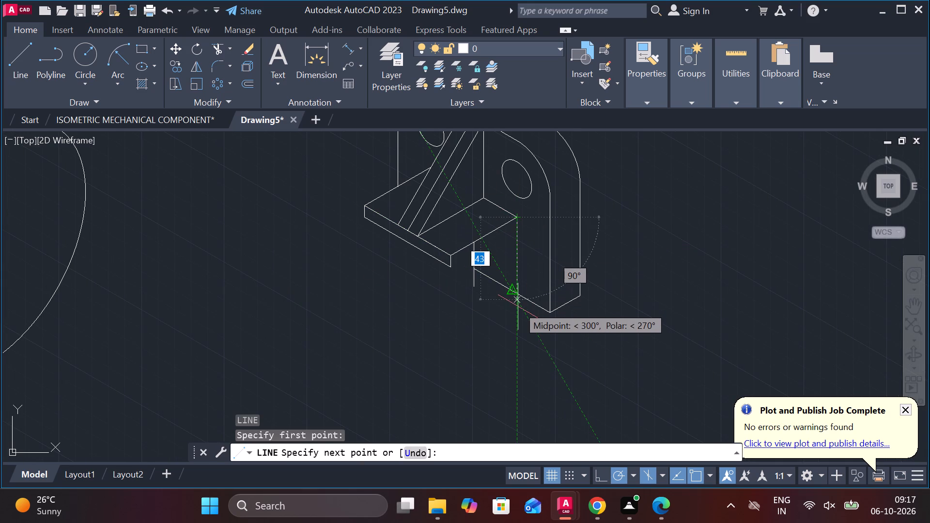
{"action": "scroll", "coordinate": [518, 307], "scroll_direction": "up", "scroll_amount": 2}
{"action": "left_click", "coordinate": [500, 331]}
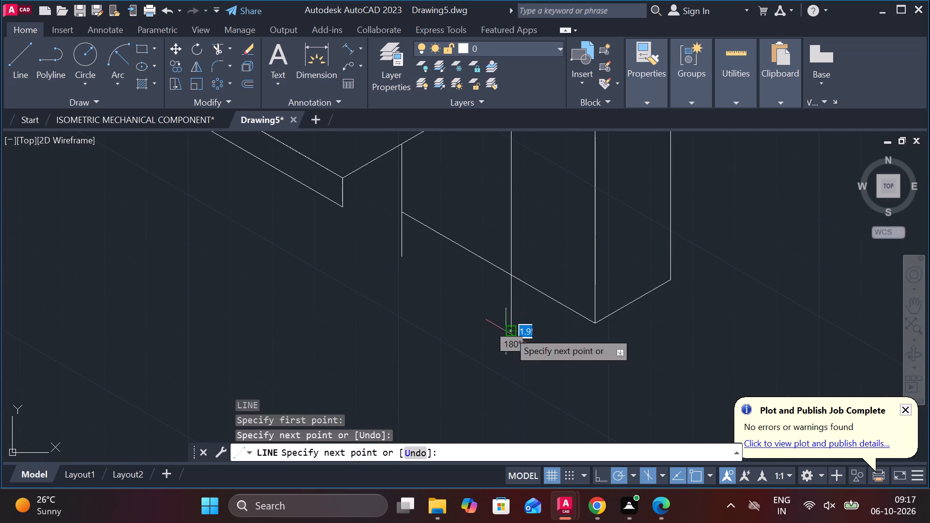
{"action": "key", "text": "Escape"}
Trim the new vertical line's overhang below the plate and the plate's bottom edge to the left of that line.
{"action": "type", "text": "TR"}
{"action": "key", "text": "space"}
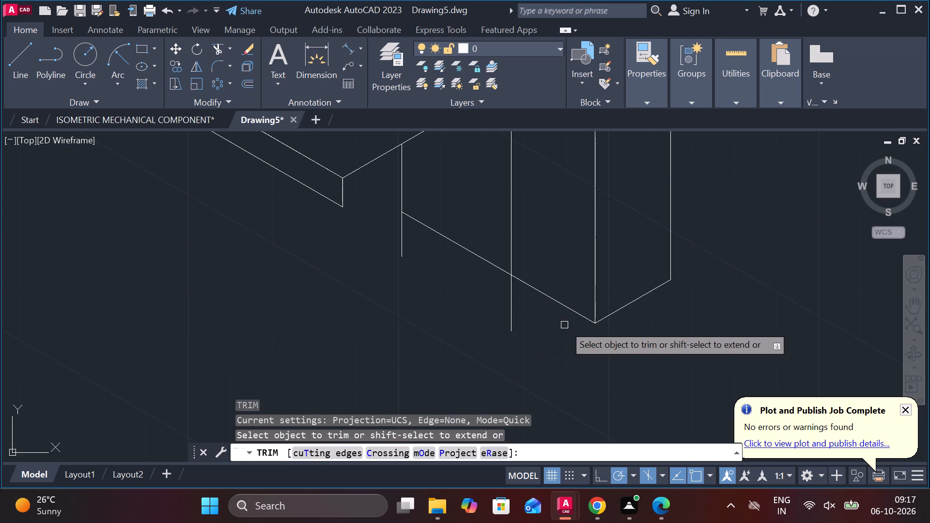
{"action": "left_click", "coordinate": [509, 299]}
{"action": "scroll", "coordinate": [509, 299], "scroll_direction": "down", "scroll_amount": 2}
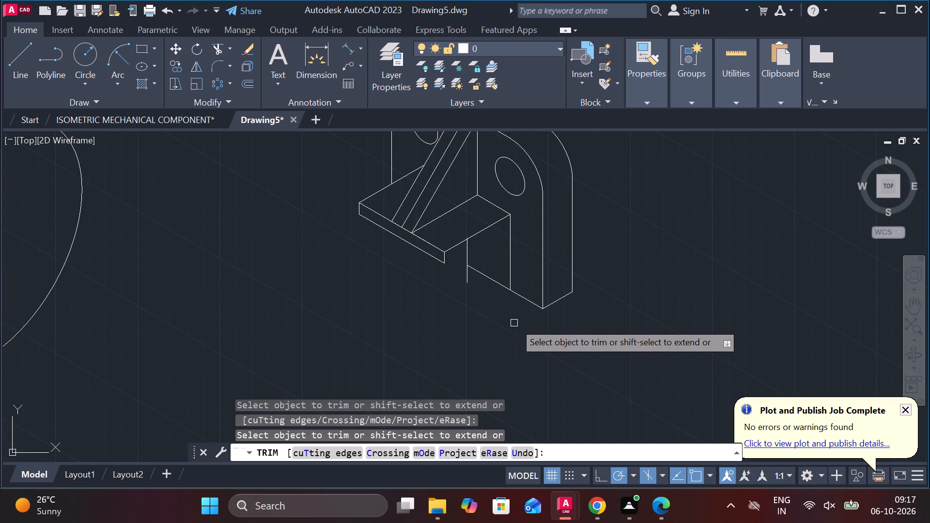
{"action": "left_click", "coordinate": [496, 286]}
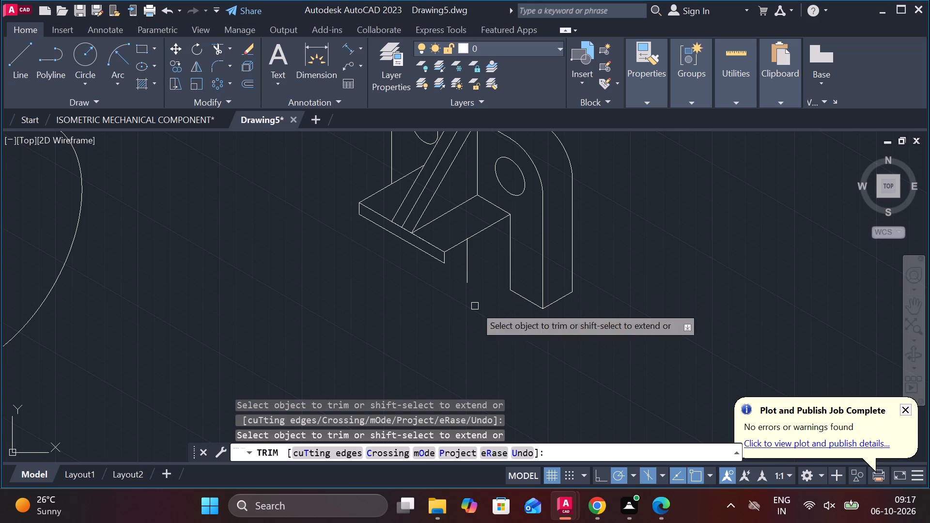
{"action": "key", "text": "Escape"}
Draw a line 18 units long at 210° from the lower end of the new vertical edge.
{"action": "key", "text": "l"}
{"action": "key", "text": "Return"}
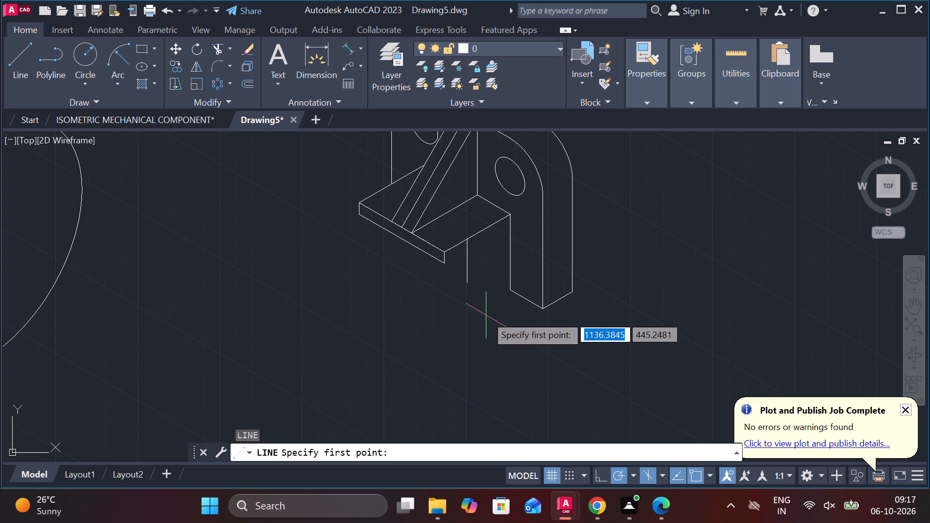
{"action": "left_click", "coordinate": [513, 288]}
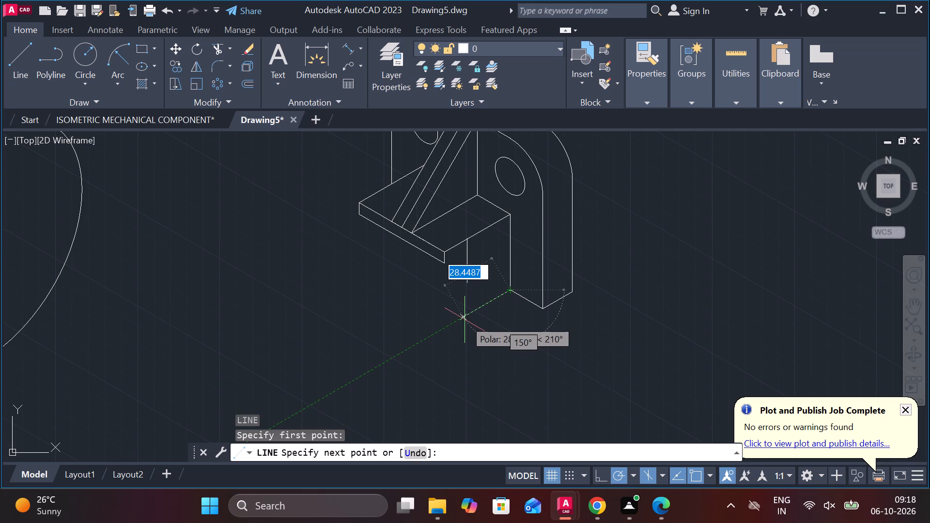
{"action": "type", "text": "18"}
{"action": "key", "text": "Return"}
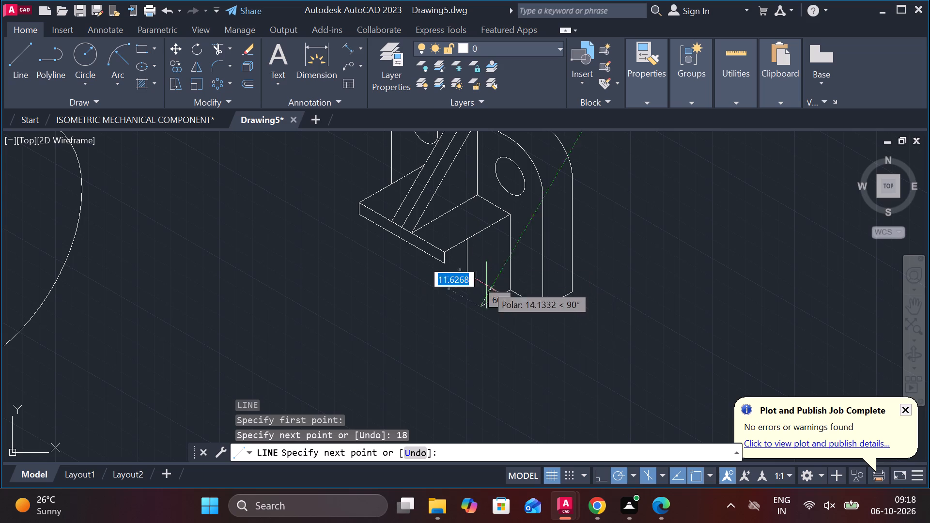
{"action": "scroll", "coordinate": [482, 294], "scroll_direction": "up", "scroll_amount": 1}
{"action": "key", "text": "Escape"}
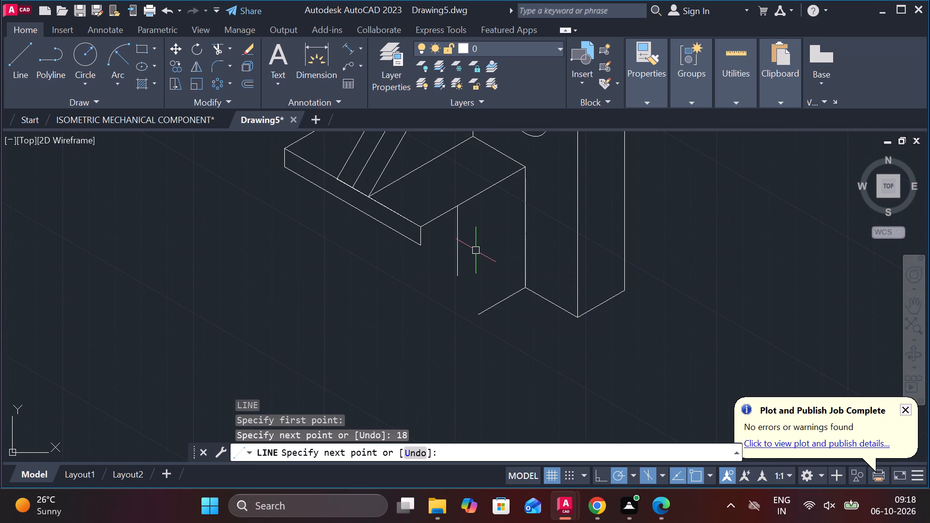
Draw a freehand-length line at 210° from the lower end of the shelf's front corner edge.
{"action": "key", "text": "l"}
{"action": "key", "text": "Return"}
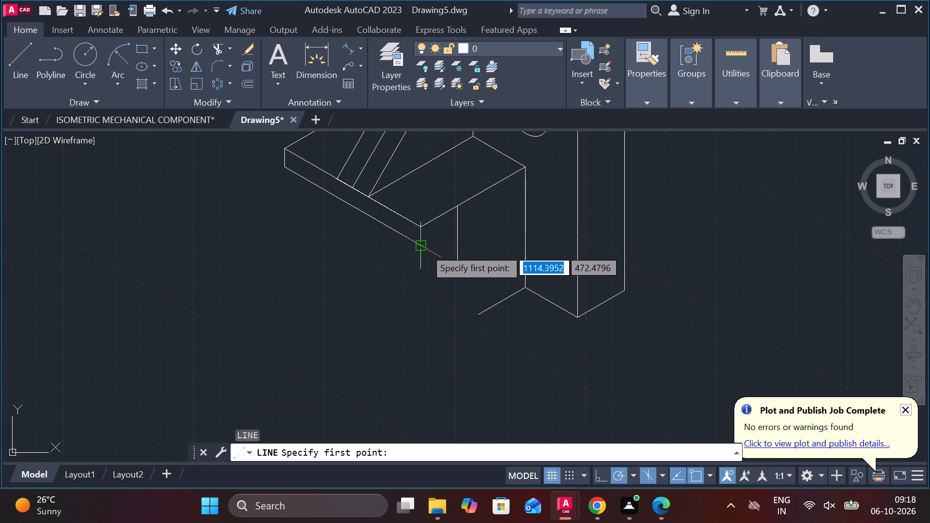
{"action": "left_click", "coordinate": [425, 248]}
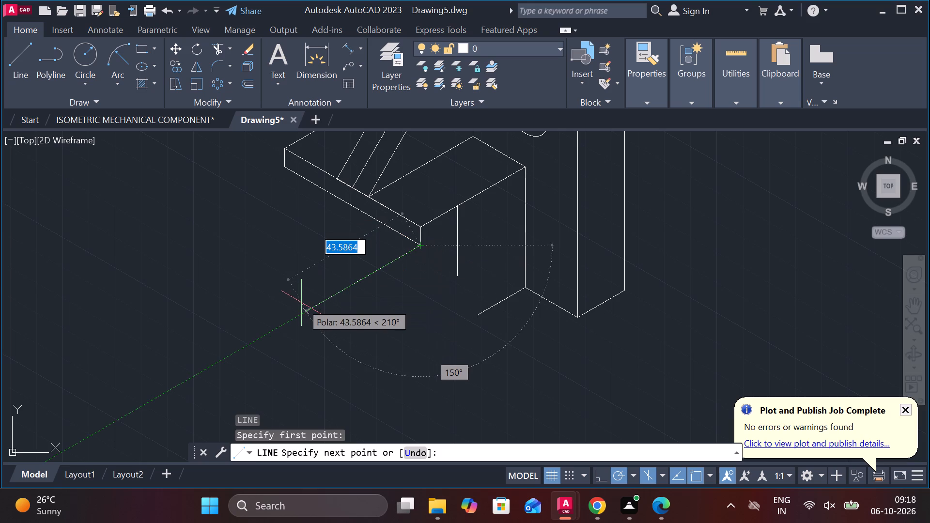
{"action": "left_click", "coordinate": [292, 313]}
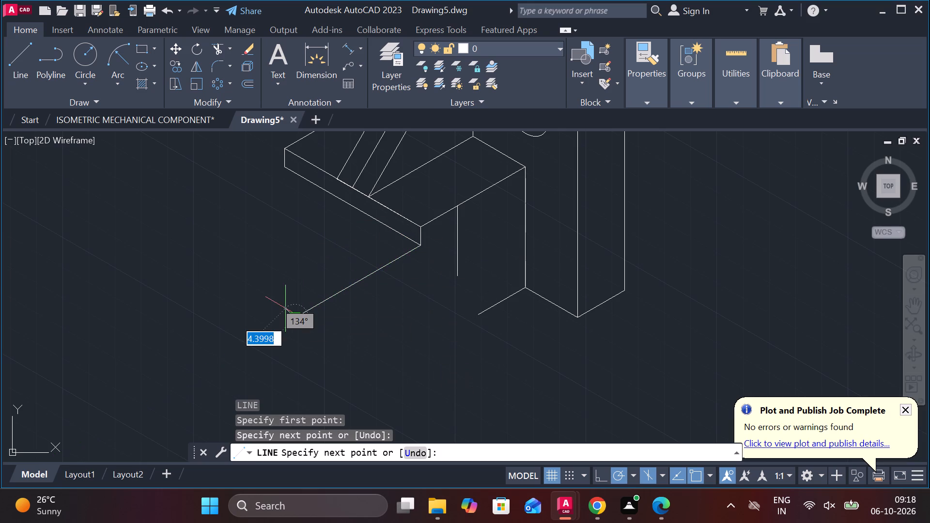
{"action": "key", "text": "Escape"}
Copy the line below the shelf 12 units at 330°, using its upper end as base point.
{"action": "left_click", "coordinate": [347, 292]}
{"action": "type", "text": "CO"}
{"action": "key", "text": "Return"}
{"action": "left_click", "coordinate": [421, 243]}
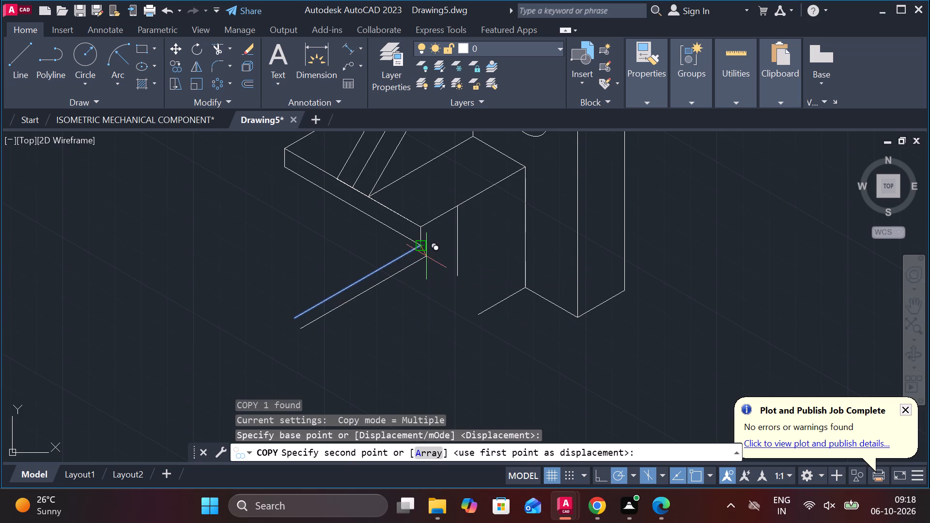
{"action": "type", "text": "12"}
{"action": "key", "text": "space"}
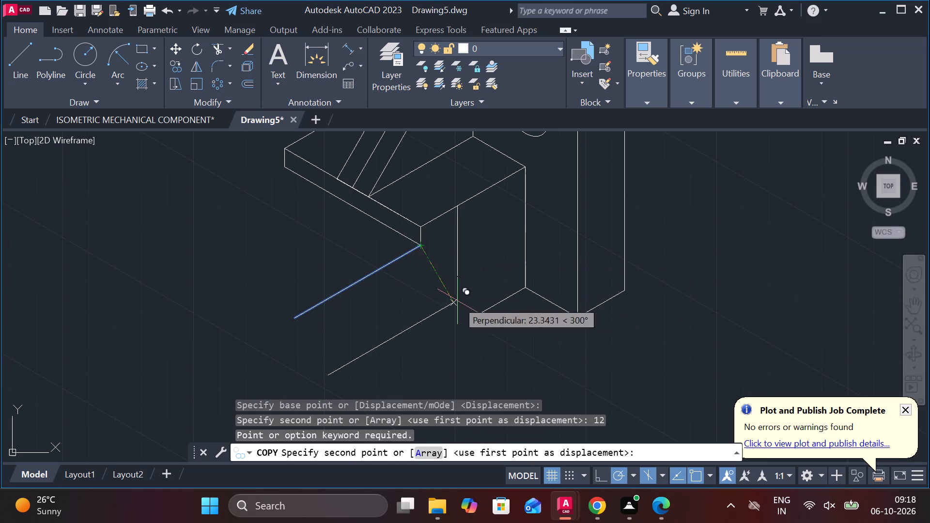
{"action": "type", "text": "12"}
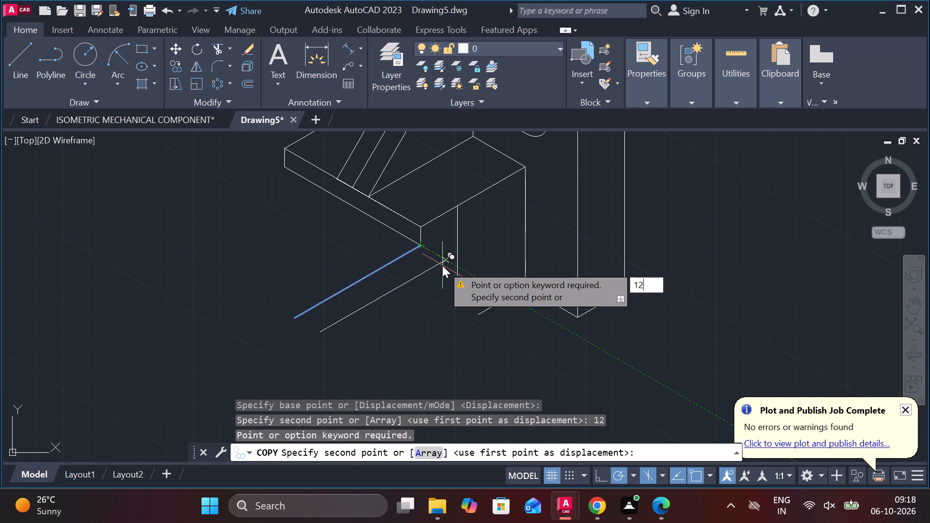
{"action": "key", "text": "space"}
{"action": "key", "text": "Escape"}
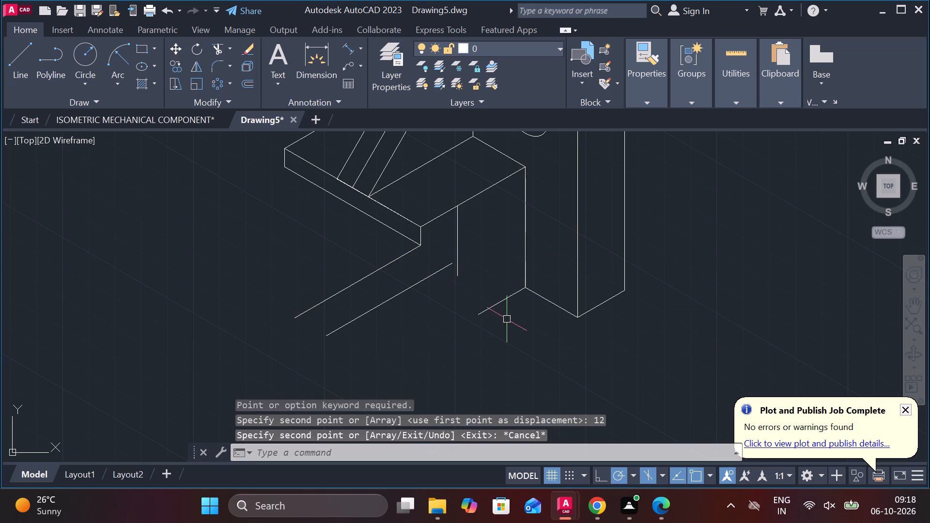
Draw a 22-unit vertical line up from the 18-unit line's free end, continuing with a 10-unit line to the copied line's upper end.
{"action": "key", "text": "l"}
{"action": "key", "text": "Return"}
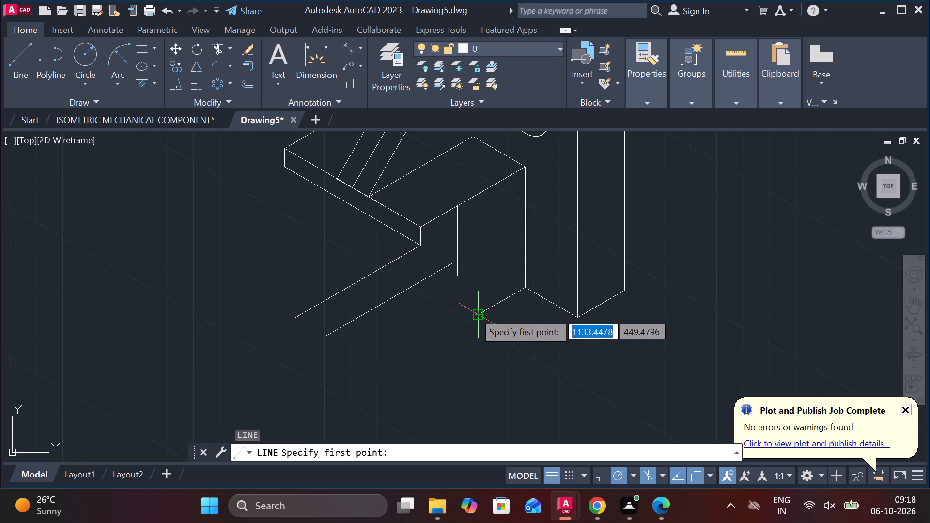
{"action": "left_click", "coordinate": [474, 312]}
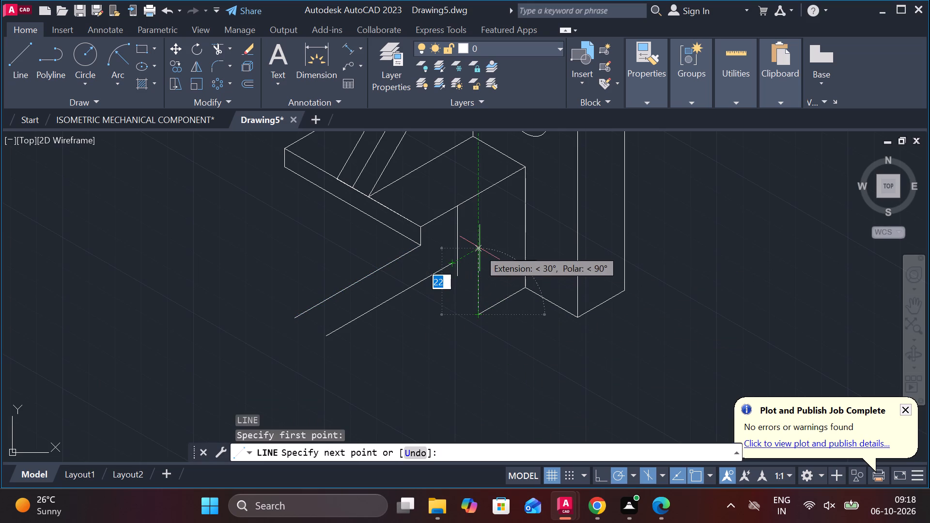
{"action": "left_click", "coordinate": [480, 248]}
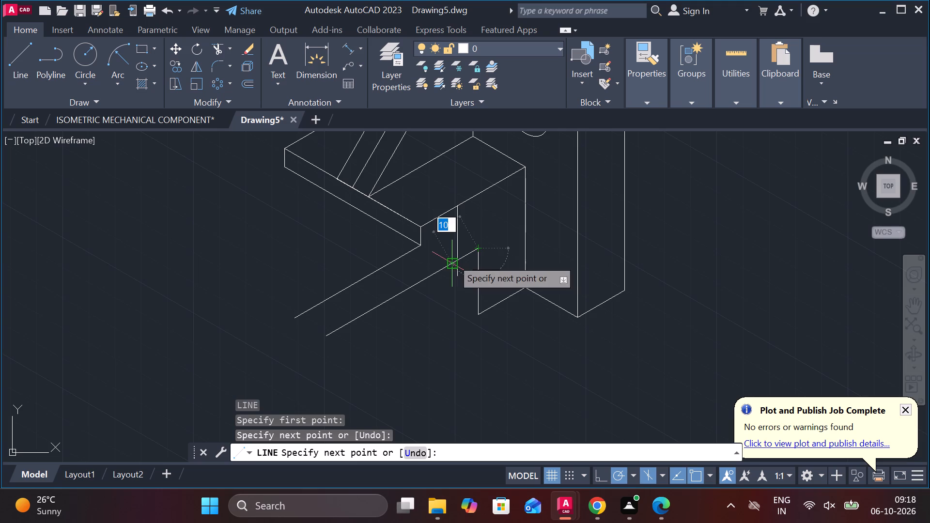
{"action": "left_click", "coordinate": [452, 259]}
{"action": "key", "text": "Escape"}
Join the 10-unit segment and the copied 210° line into a single line.
{"action": "left_click", "coordinate": [447, 272]}
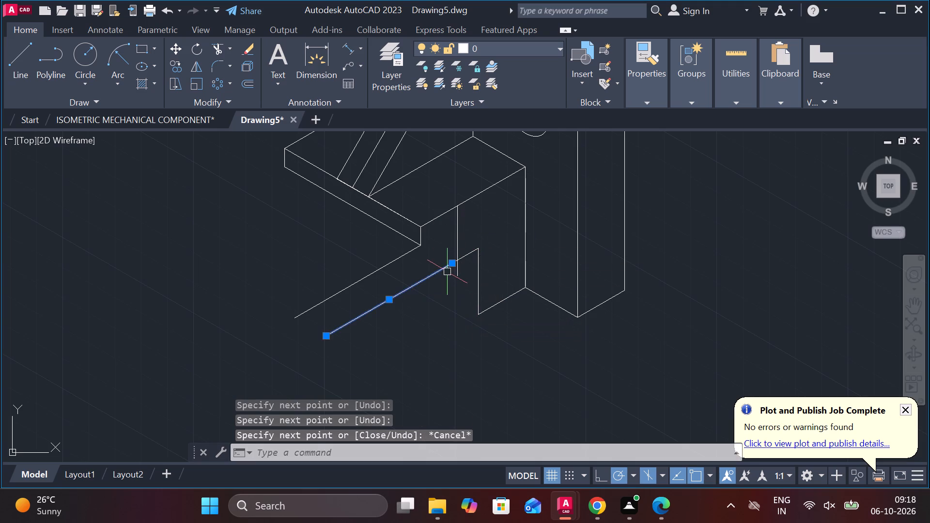
{"action": "key", "text": "Escape"}
{"action": "scroll", "coordinate": [486, 252], "scroll_direction": "up", "scroll_amount": 2}
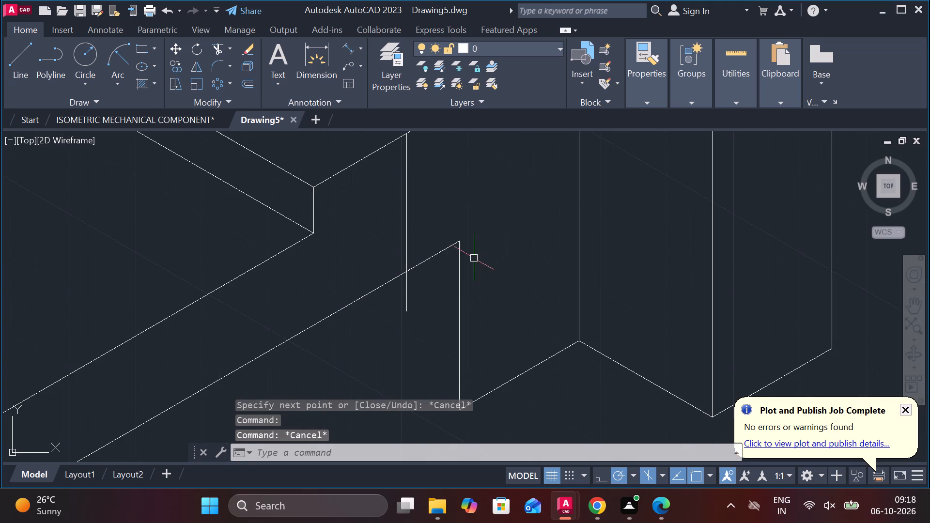
{"action": "left_click", "coordinate": [439, 258]}
{"action": "left_click", "coordinate": [350, 296]}
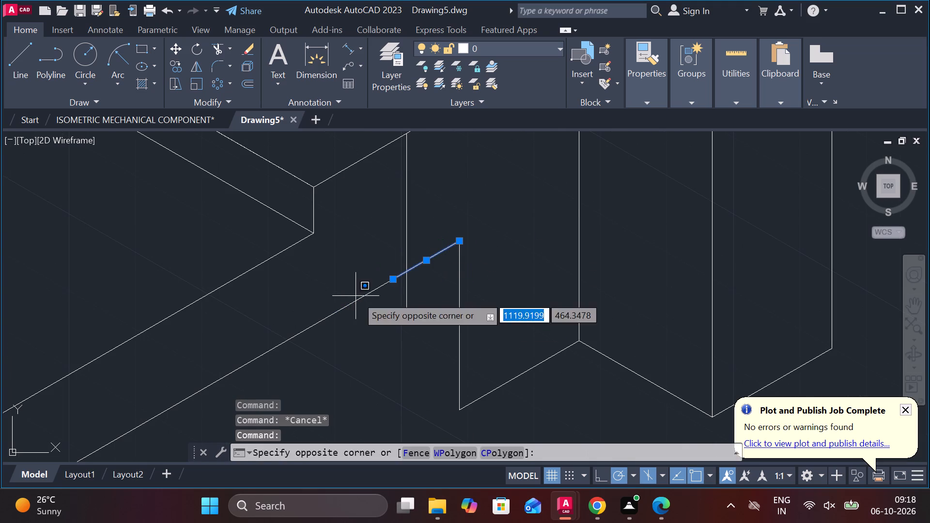
{"action": "left_click", "coordinate": [356, 296]}
{"action": "left_click", "coordinate": [357, 300]}
{"action": "key", "text": "j"}
{"action": "key", "text": "Return"}
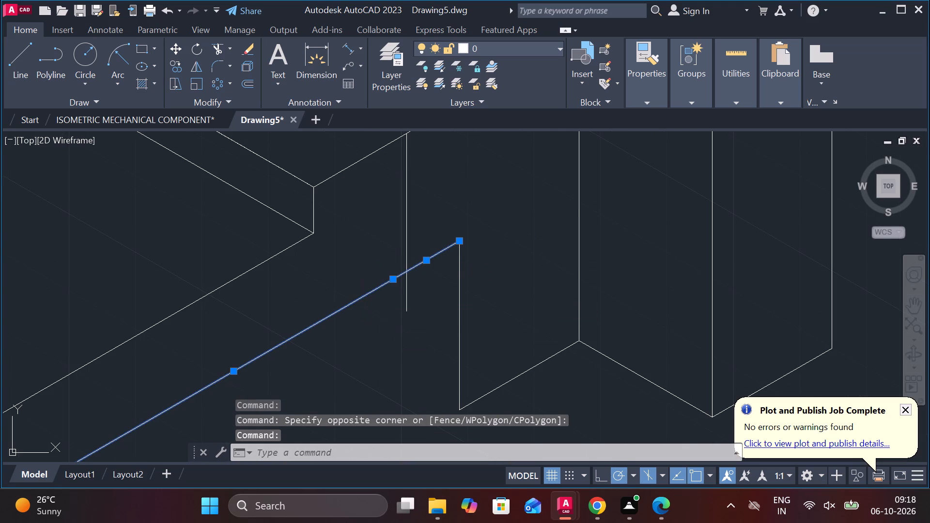
Erase the leftover short vertical line hanging below the shelf's right edge.
{"action": "scroll", "coordinate": [385, 323], "scroll_direction": "down", "scroll_amount": 2}
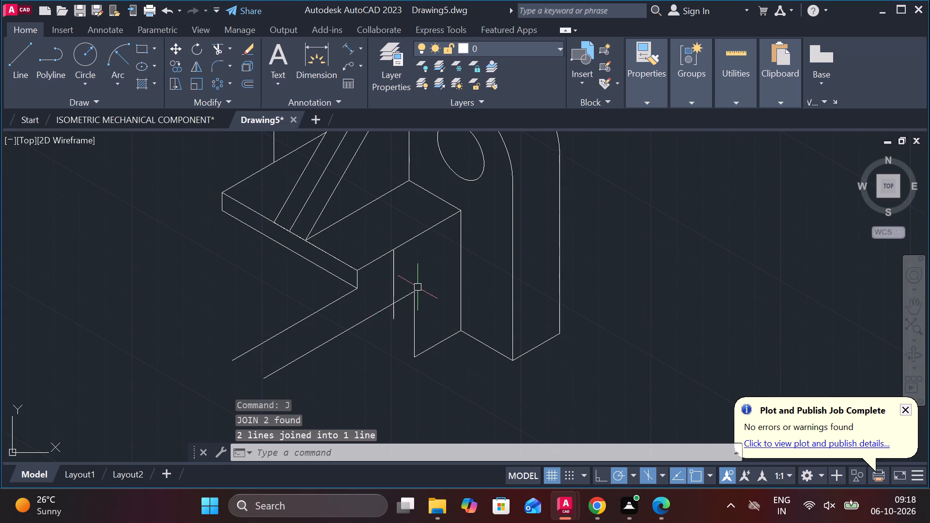
{"action": "left_click", "coordinate": [396, 265]}
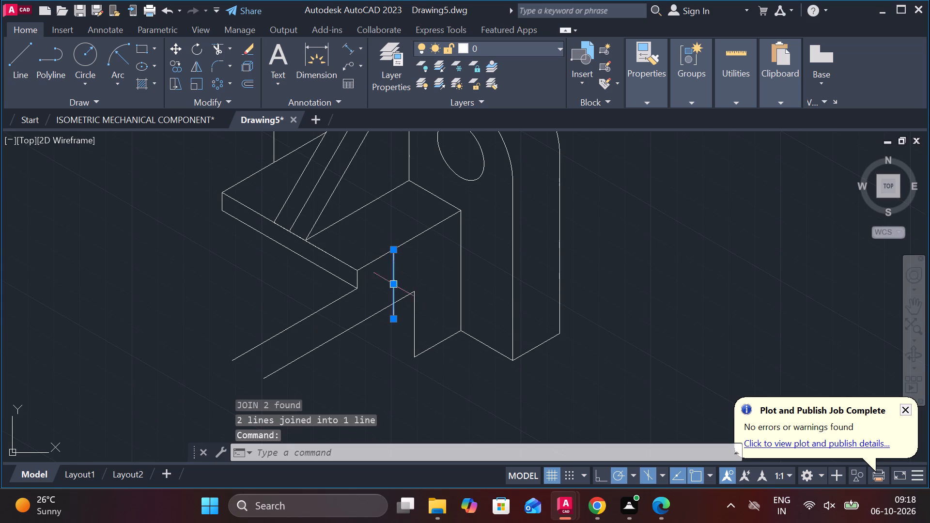
{"action": "type", "text": "E"}
{"action": "key", "text": "space"}
Draw a line at 210° from the lower end of the 22-unit vertical line.
{"action": "scroll", "coordinate": [394, 386], "scroll_direction": "down", "scroll_amount": 2}
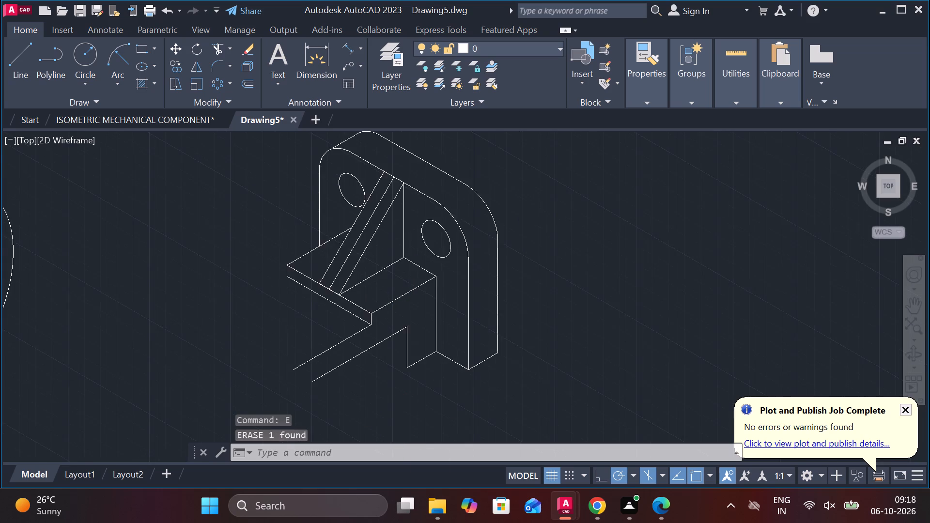
{"action": "scroll", "coordinate": [410, 377], "scroll_direction": "up", "scroll_amount": 1}
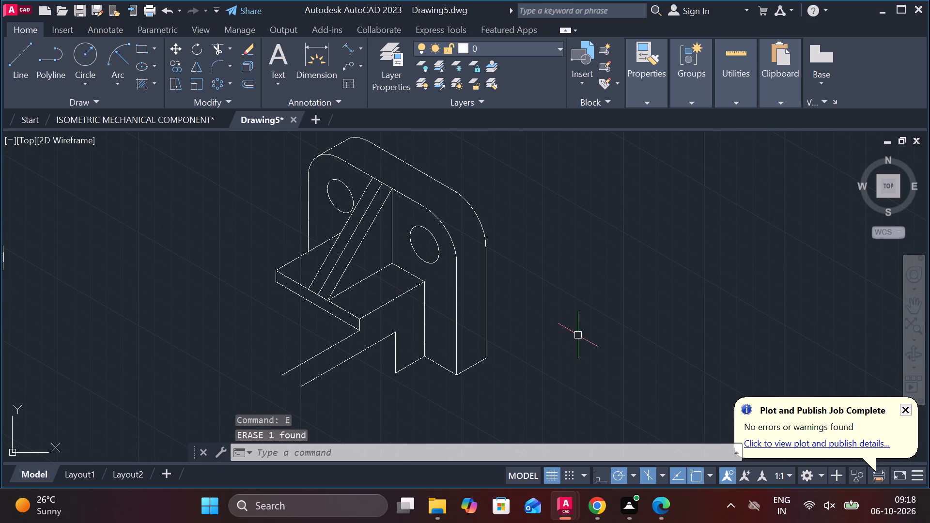
{"action": "key", "text": "l"}
{"action": "key", "text": "Return"}
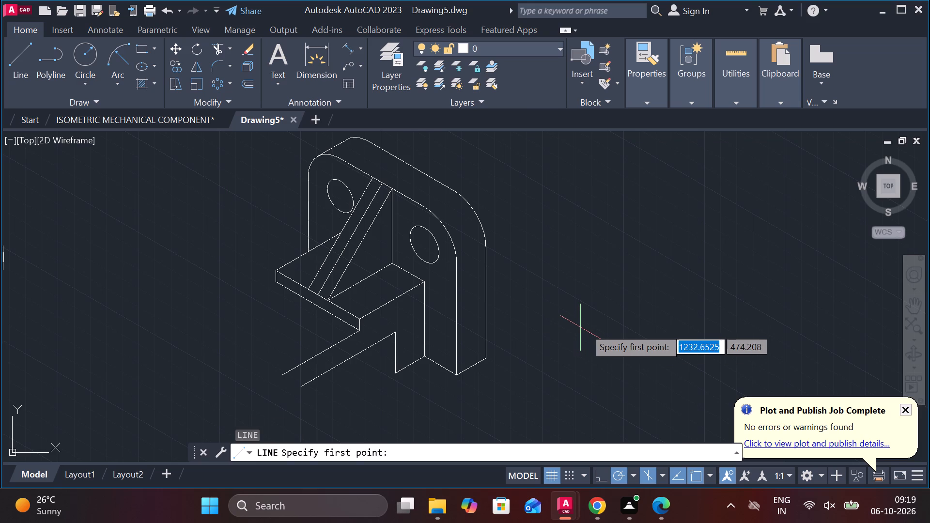
{"action": "middle_click_drag", "start_coordinate": [577, 312], "coordinate": [633, 272]}
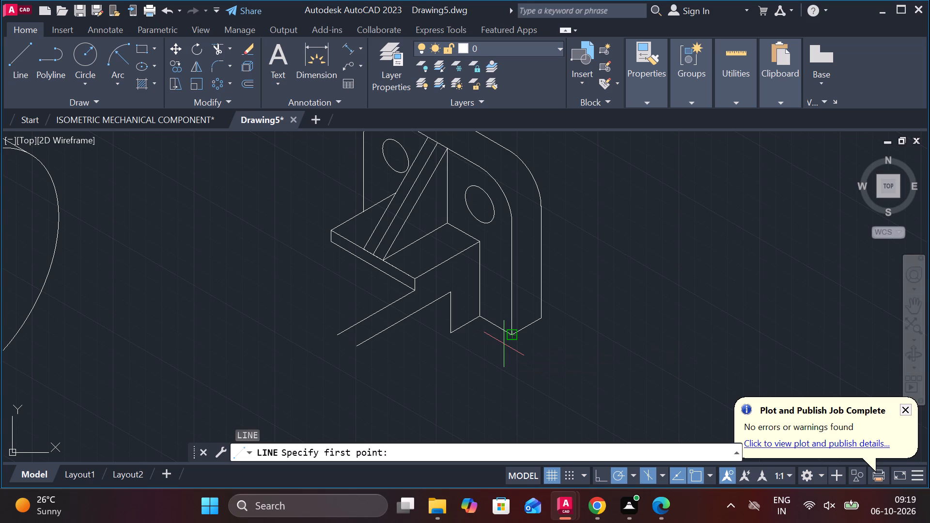
{"action": "left_click", "coordinate": [455, 334]}
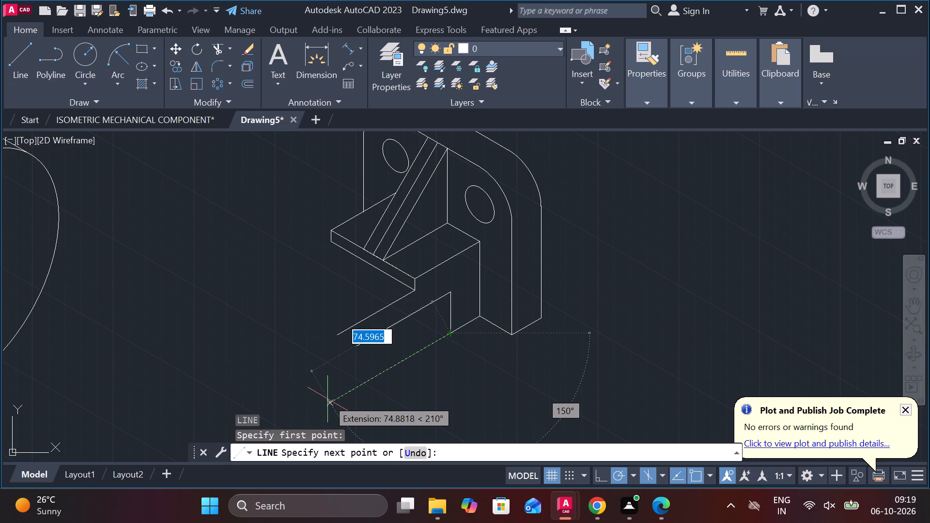
{"action": "middle_click_drag", "start_coordinate": [327, 399], "coordinate": [371, 326]}
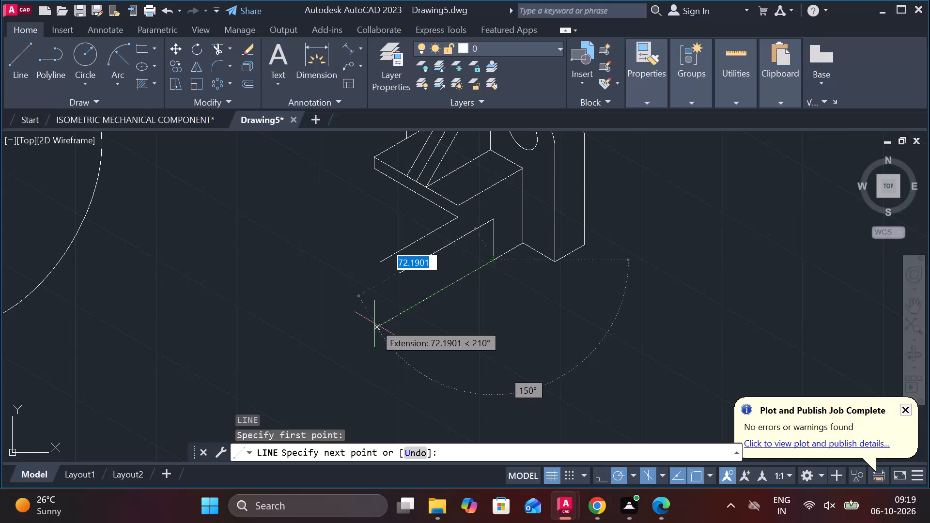
{"action": "type", "text": "82"}
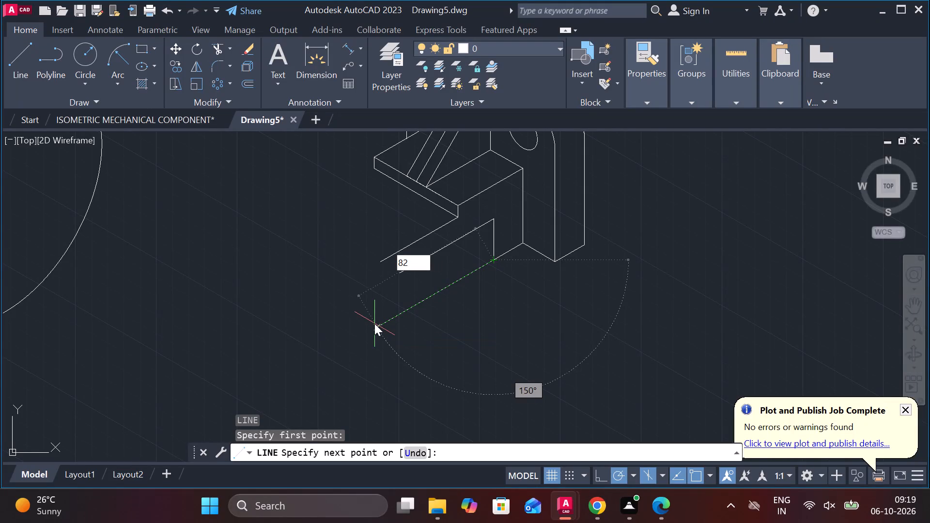
{"action": "key", "text": "BackSpace"}
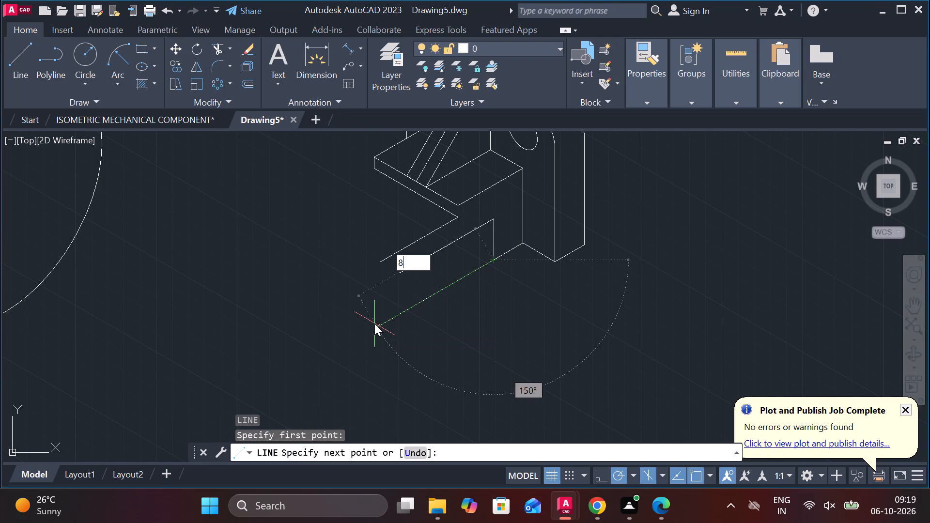
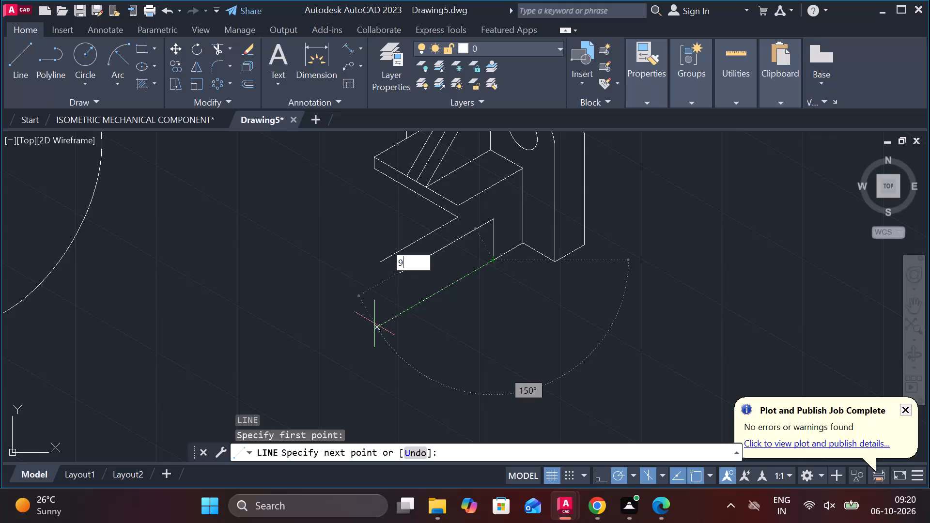
Finish the 210° base line at 90 units and add a vertical line about 83 units up from its end.
{"action": "key", "text": "0"}
{"action": "key", "text": "Return"}
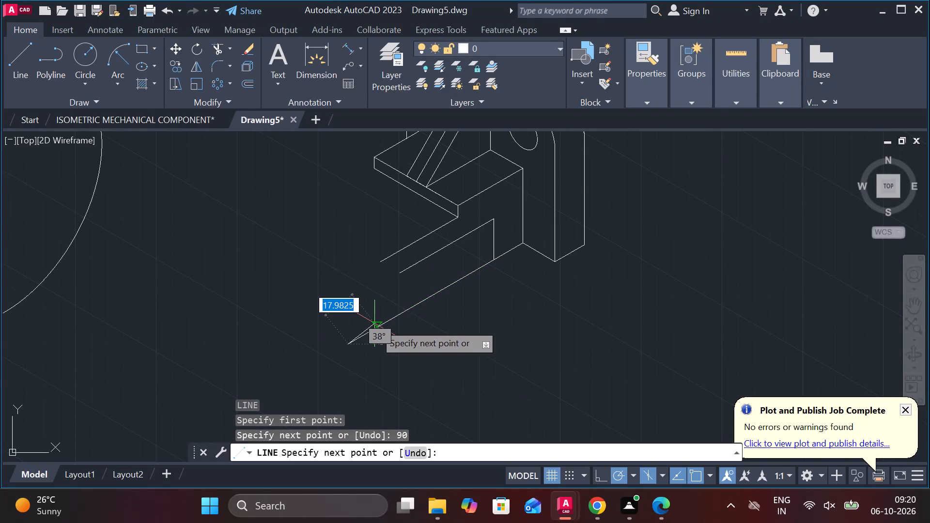
{"action": "left_click", "coordinate": [341, 189]}
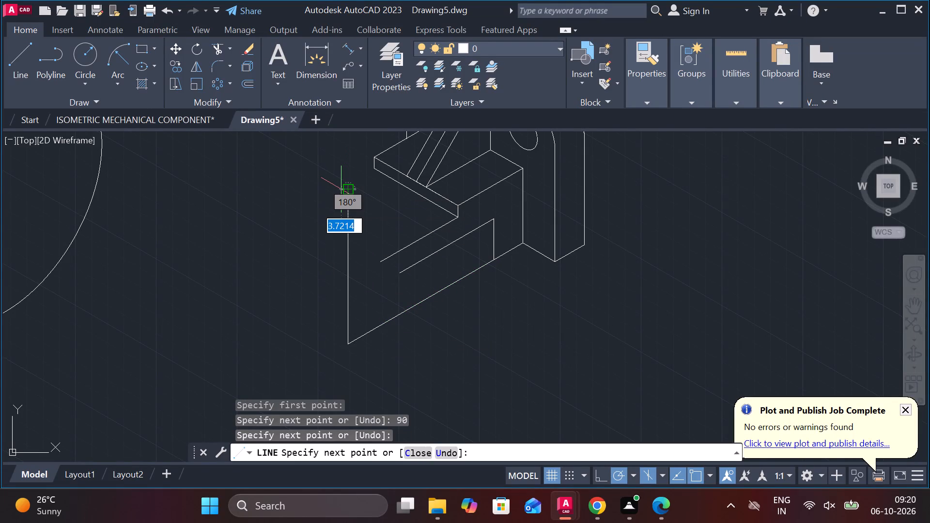
{"action": "key", "text": "Escape"}
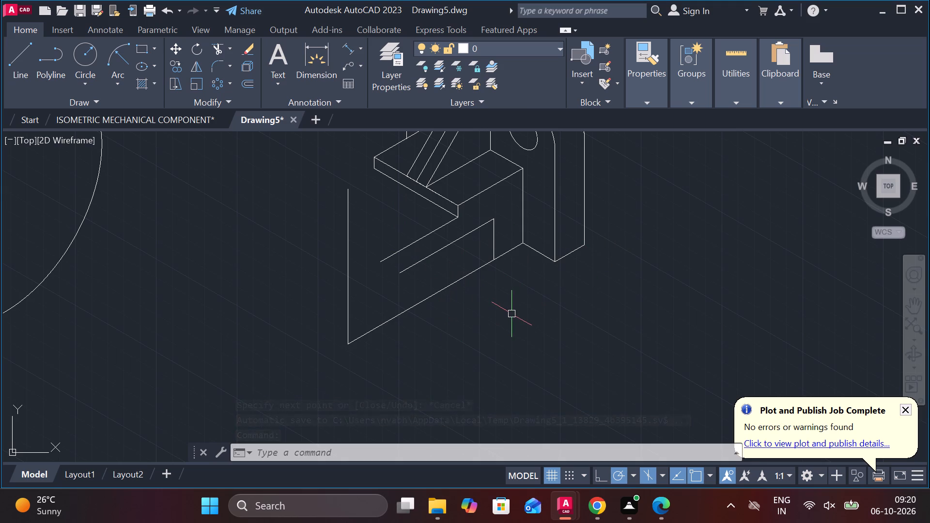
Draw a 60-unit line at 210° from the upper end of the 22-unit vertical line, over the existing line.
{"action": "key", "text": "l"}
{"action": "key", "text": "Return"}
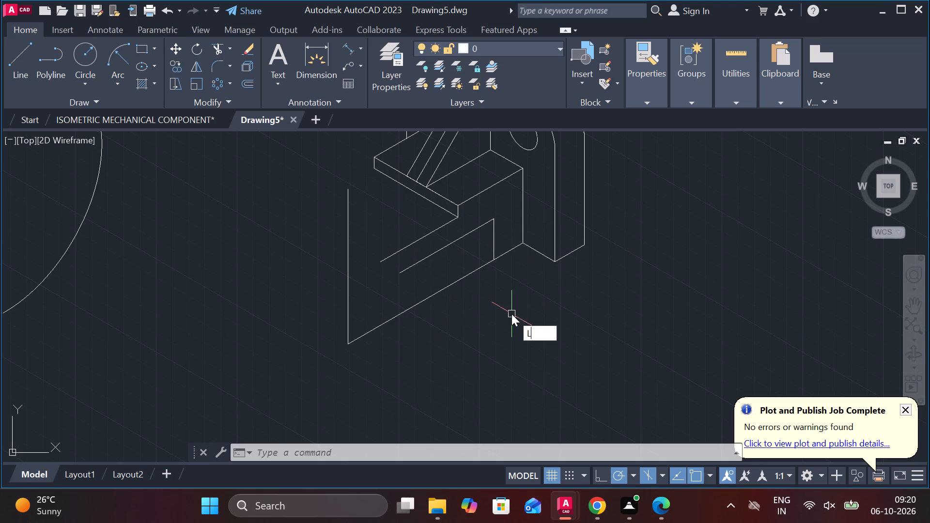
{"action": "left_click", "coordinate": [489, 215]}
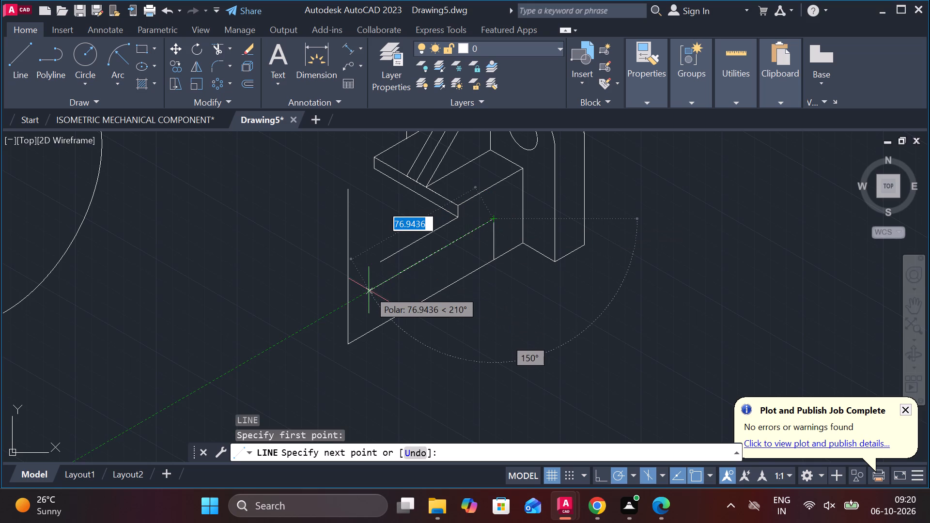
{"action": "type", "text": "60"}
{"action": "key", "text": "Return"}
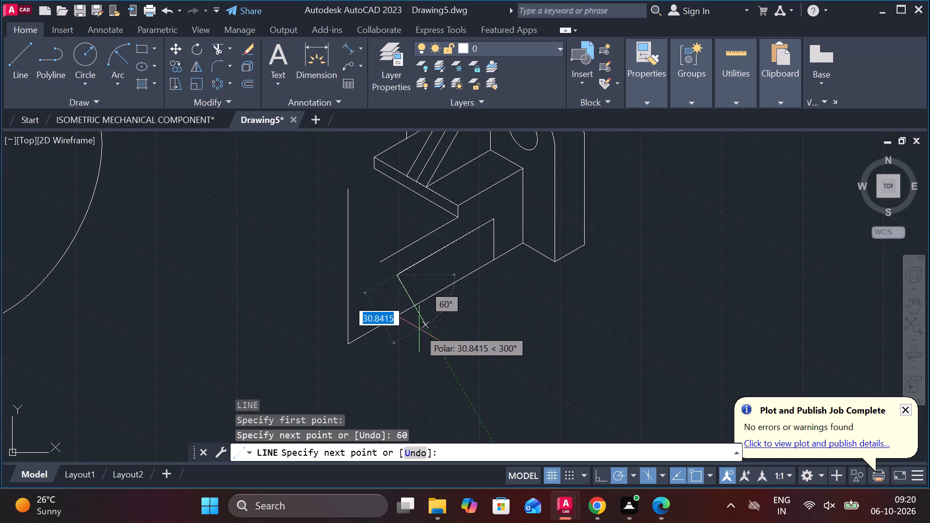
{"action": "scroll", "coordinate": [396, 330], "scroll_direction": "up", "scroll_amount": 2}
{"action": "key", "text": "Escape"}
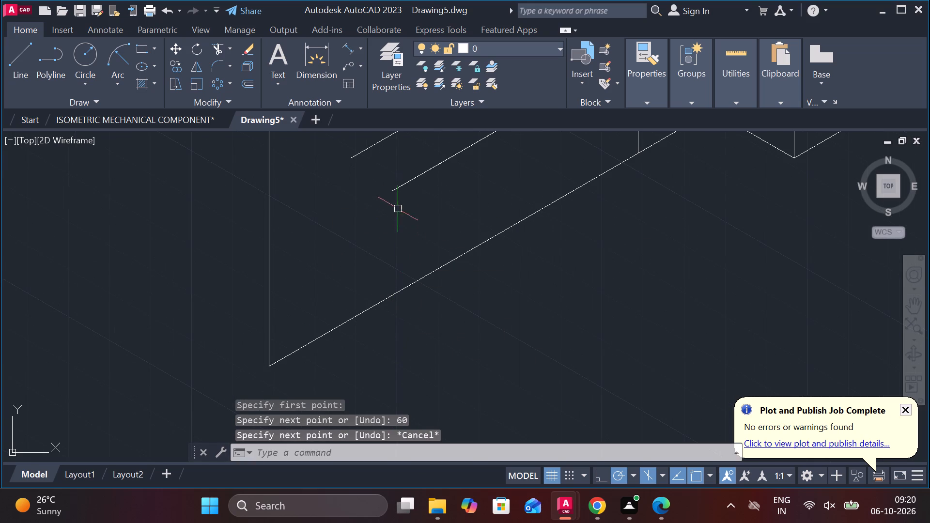
Erase both overlapping 210° lines that start at the upper end of the 22-unit vertical line.
{"action": "left_click", "coordinate": [403, 181]}
{"action": "type", "text": "E"}
{"action": "key", "text": "space"}
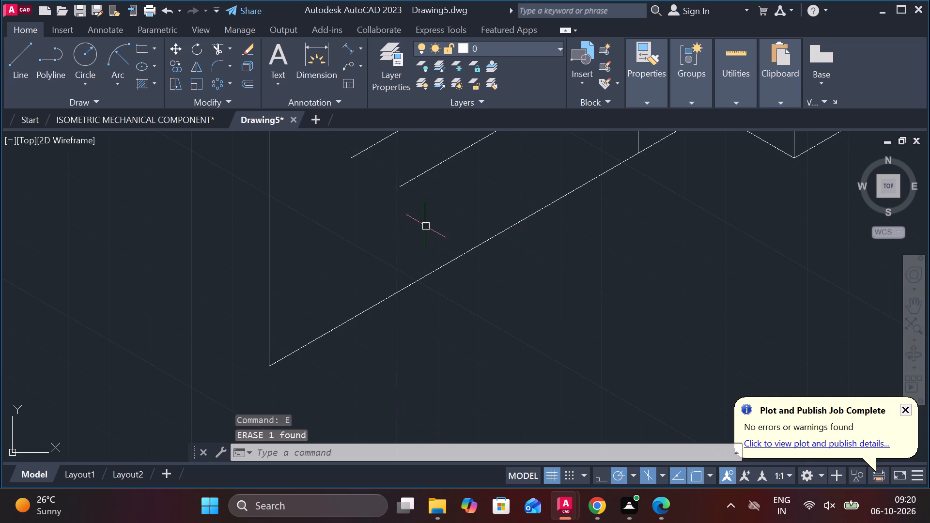
{"action": "left_click", "coordinate": [422, 183]}
{"action": "left_click", "coordinate": [418, 174]}
{"action": "type", "text": "E"}
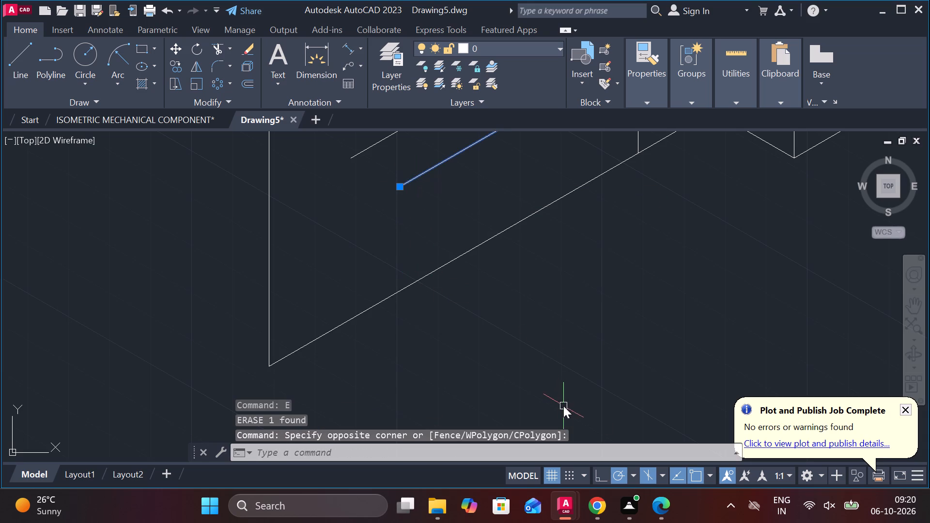
{"action": "key", "text": "space"}
Draw a 60-unit line at 210° from the 22-unit vertical's upper end, continuing about 27 units straight down past the base line.
{"action": "scroll", "coordinate": [561, 369], "scroll_direction": "down", "scroll_amount": 2}
{"action": "middle_click_drag", "start_coordinate": [537, 347], "coordinate": [520, 360]}
{"action": "key", "text": "l"}
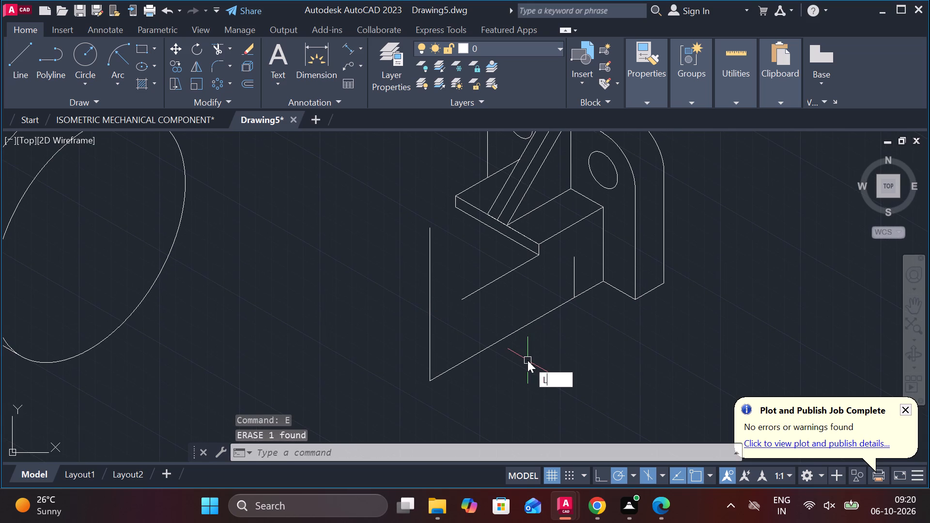
{"action": "key", "text": "Return"}
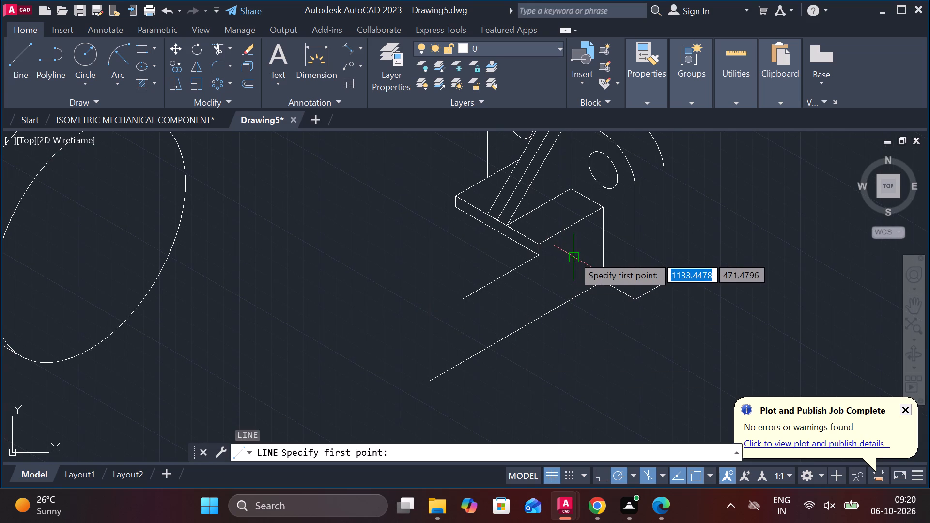
{"action": "left_click", "coordinate": [573, 256]}
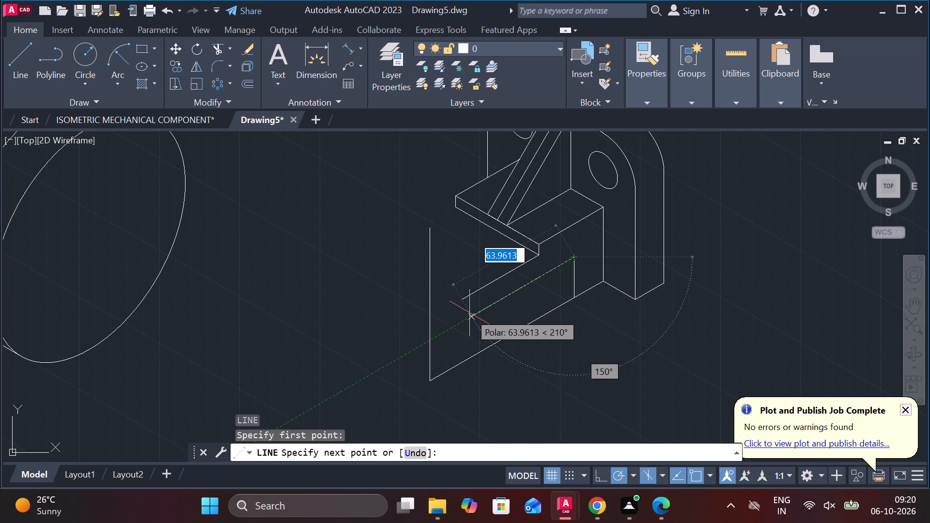
{"action": "type", "text": "60"}
{"action": "key", "text": "Return"}
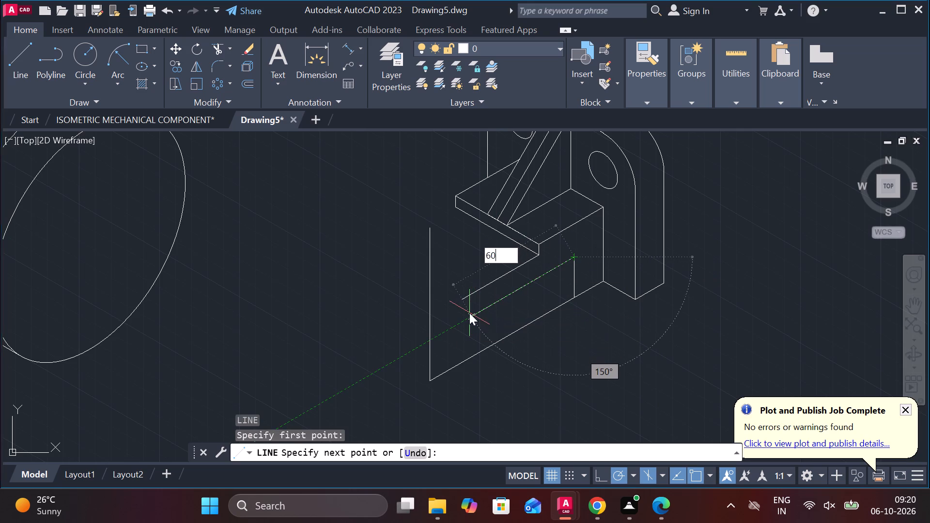
{"action": "scroll", "coordinate": [469, 313], "scroll_direction": "up", "scroll_amount": 1}
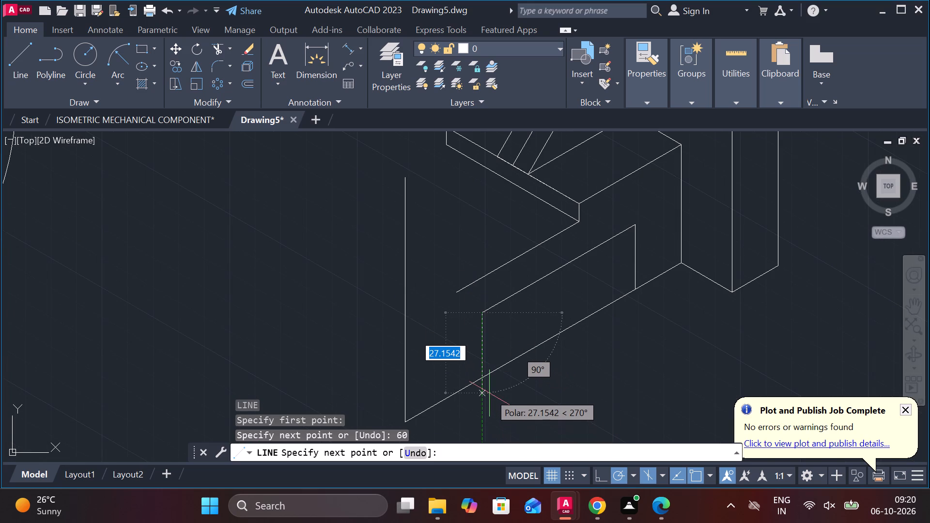
{"action": "left_click", "coordinate": [489, 393]}
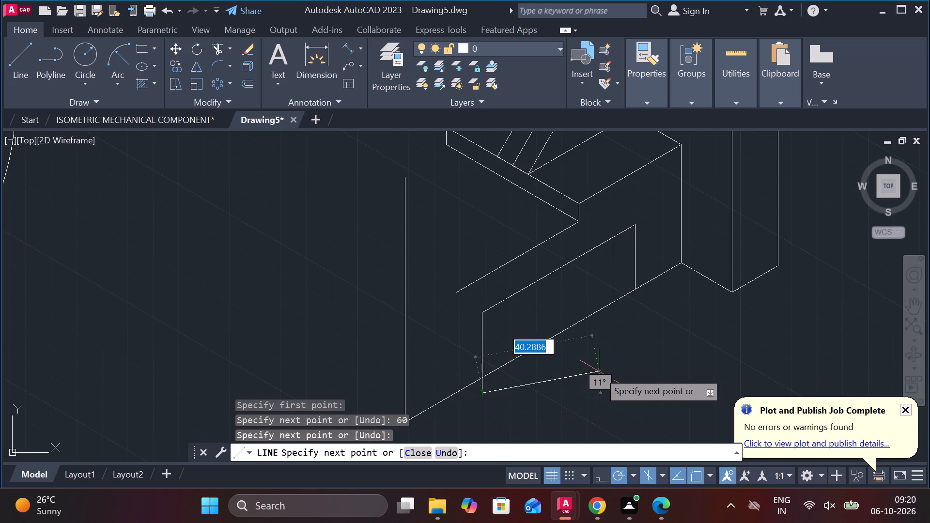
{"action": "key", "text": "Escape"}
Extend the 210° line starting below the shelf's corner to the tall vertical line at the base's front end.
{"action": "middle_click_drag", "start_coordinate": [599, 371], "coordinate": [628, 333]}
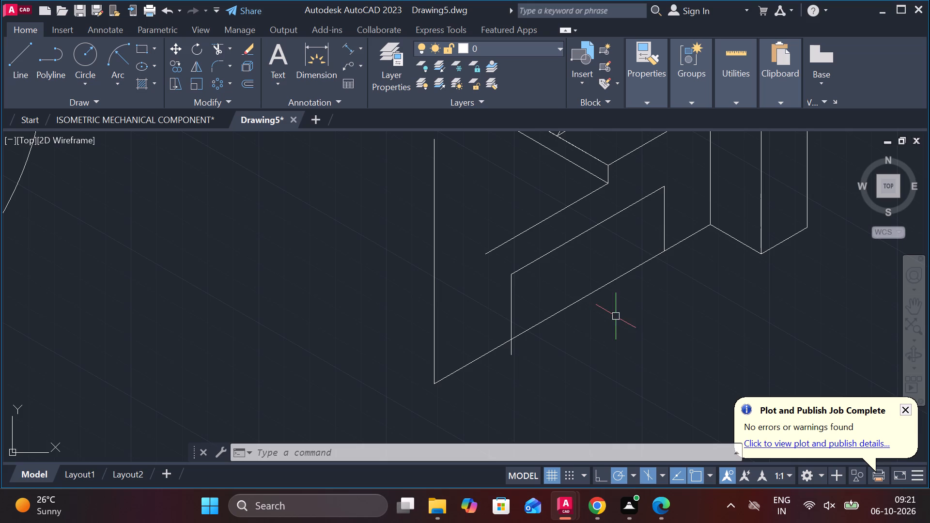
{"action": "key", "text": "e"}
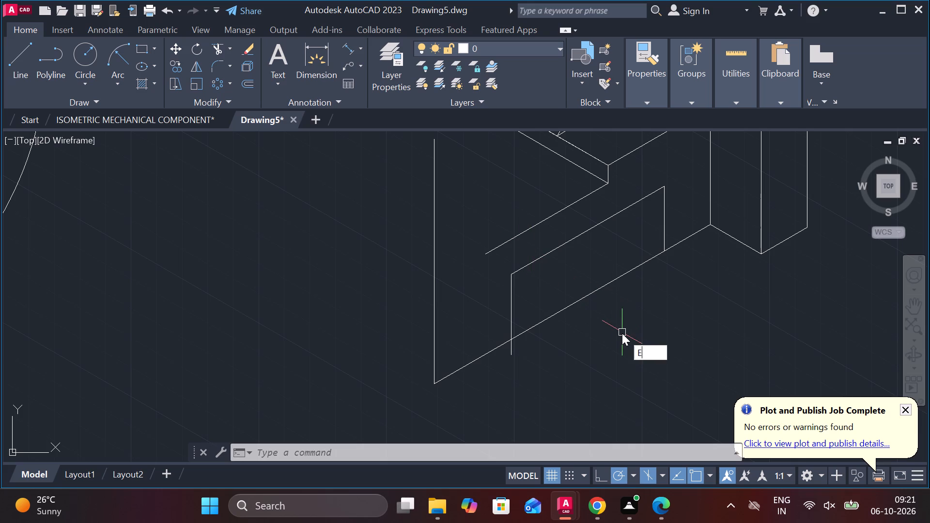
{"action": "key", "text": "x"}
{"action": "key", "text": "space"}
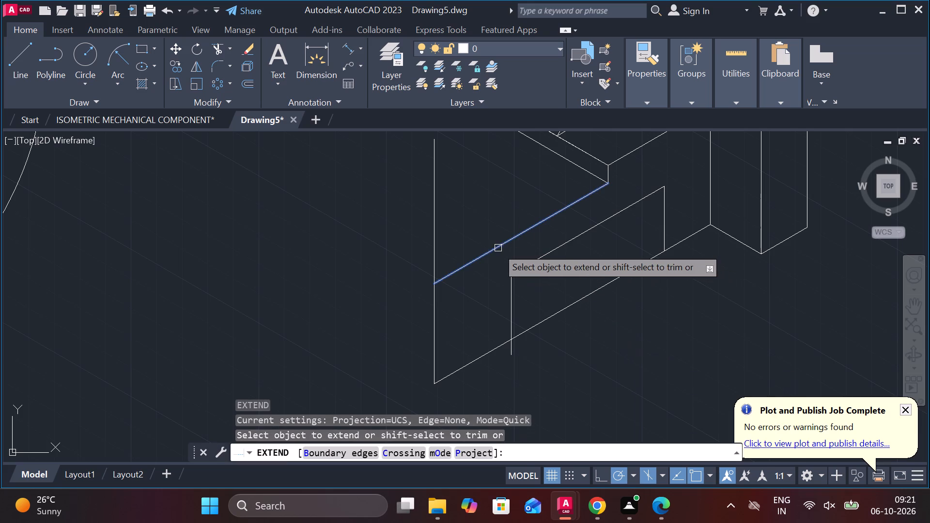
{"action": "left_click", "coordinate": [496, 247]}
{"action": "left_click", "coordinate": [457, 271]}
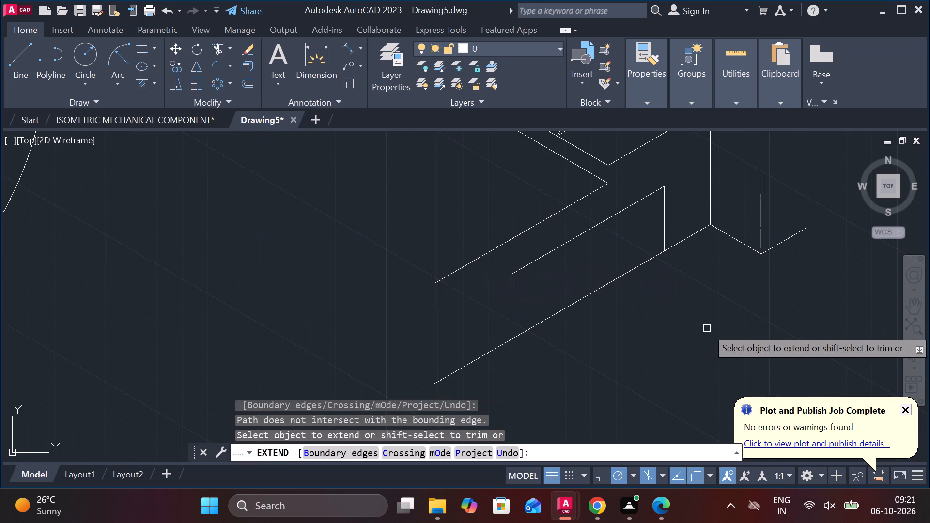
{"action": "key", "text": "Escape"}
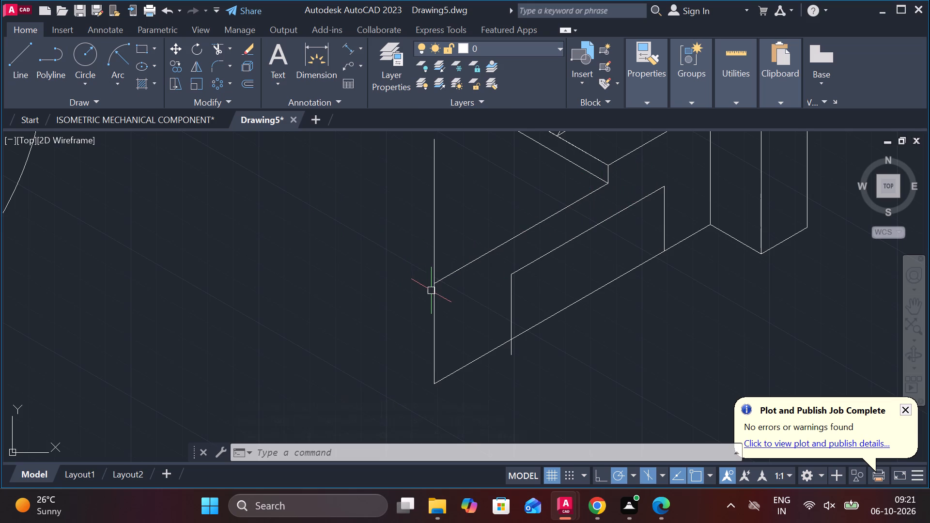
Trim the part of the front vertical line that rises above the extended 210° line.
{"action": "type", "text": "TR"}
{"action": "key", "text": "space"}
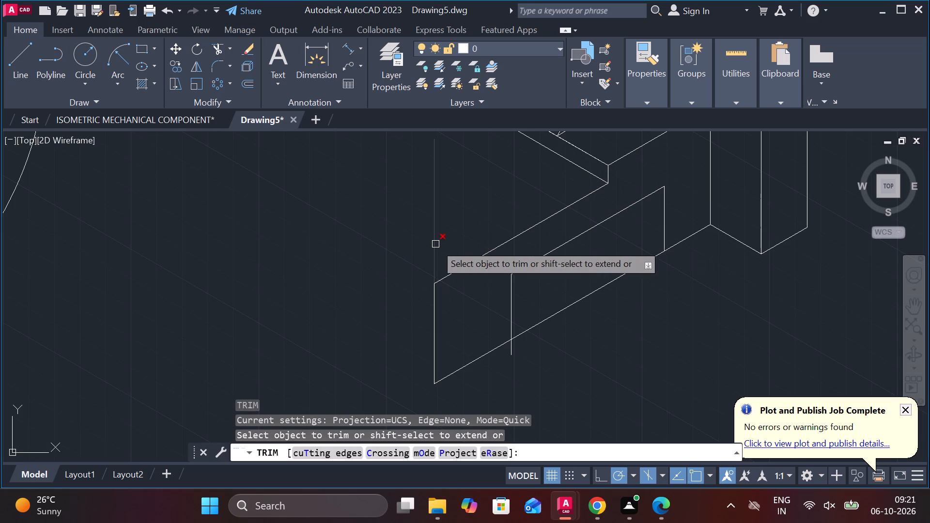
{"action": "left_click", "coordinate": [433, 247]}
{"action": "key", "text": "Escape"}
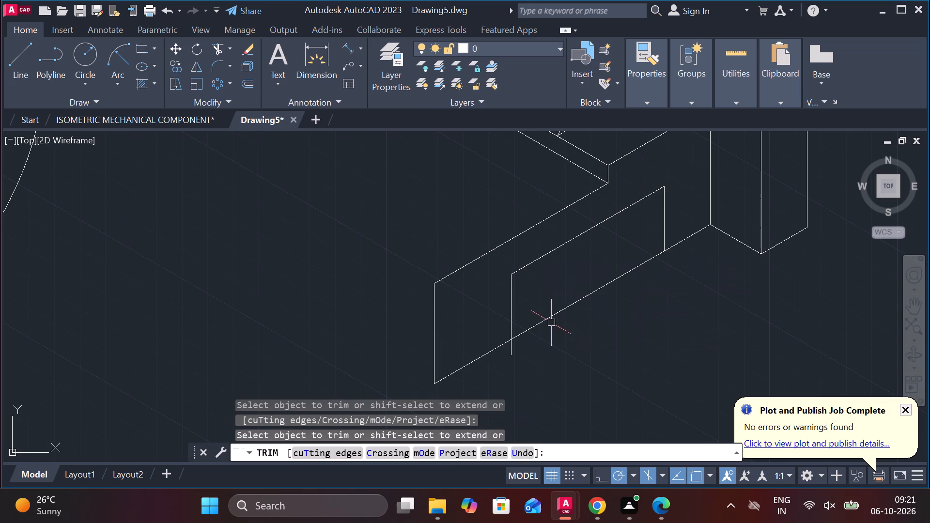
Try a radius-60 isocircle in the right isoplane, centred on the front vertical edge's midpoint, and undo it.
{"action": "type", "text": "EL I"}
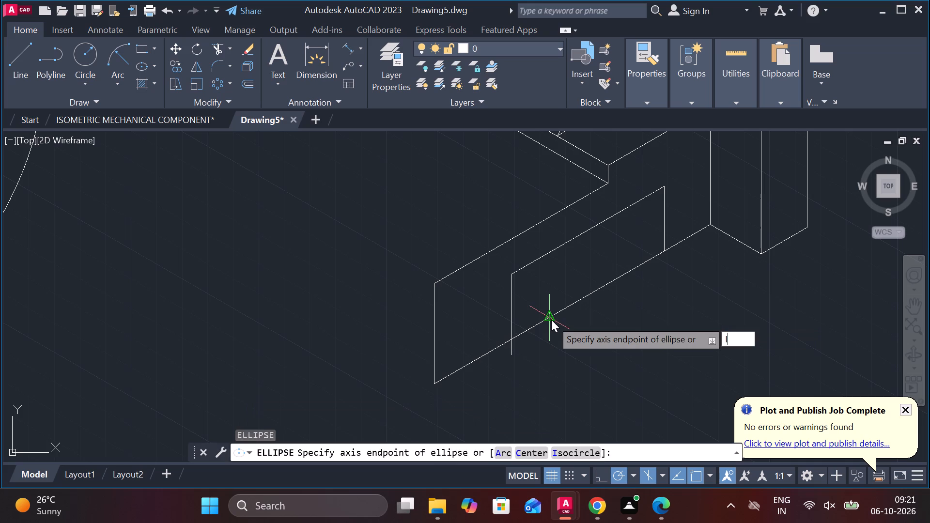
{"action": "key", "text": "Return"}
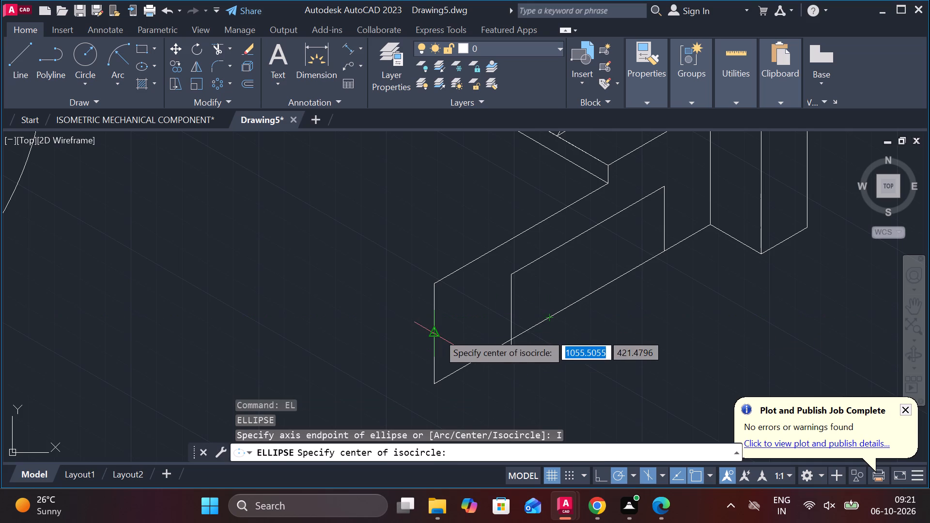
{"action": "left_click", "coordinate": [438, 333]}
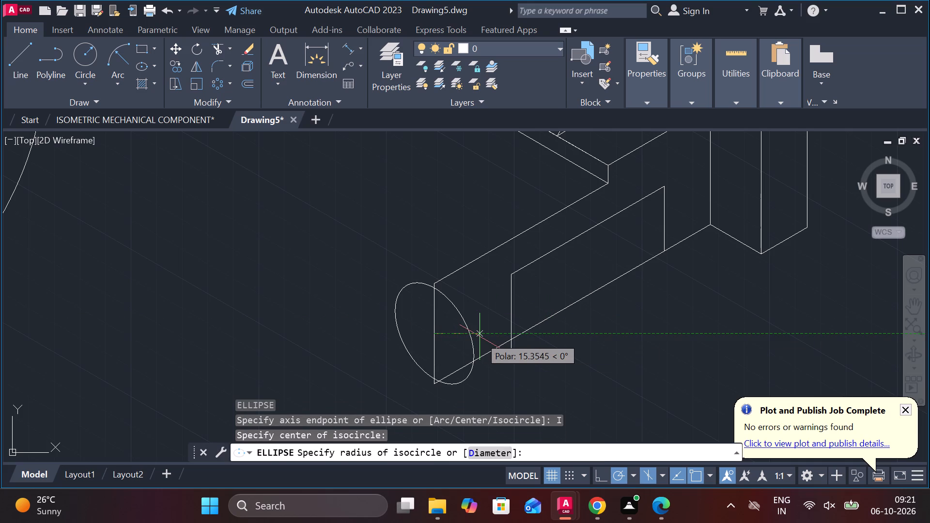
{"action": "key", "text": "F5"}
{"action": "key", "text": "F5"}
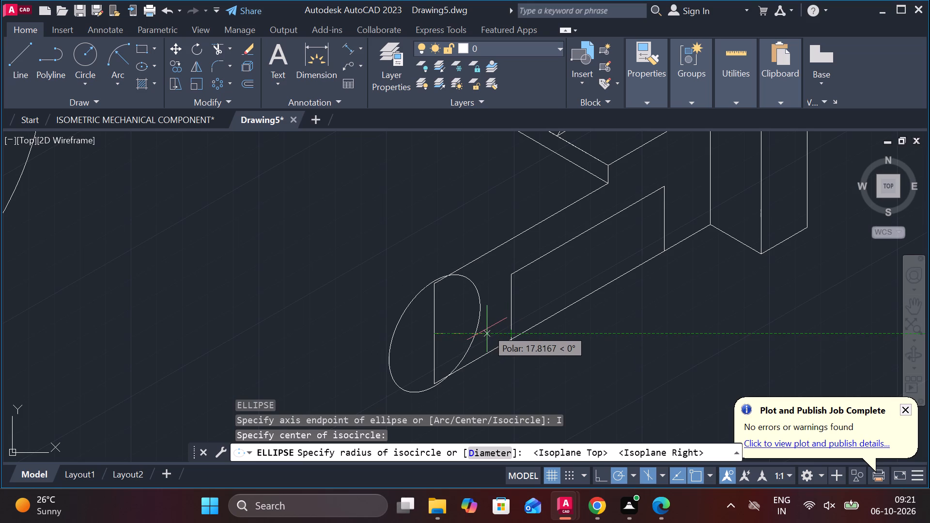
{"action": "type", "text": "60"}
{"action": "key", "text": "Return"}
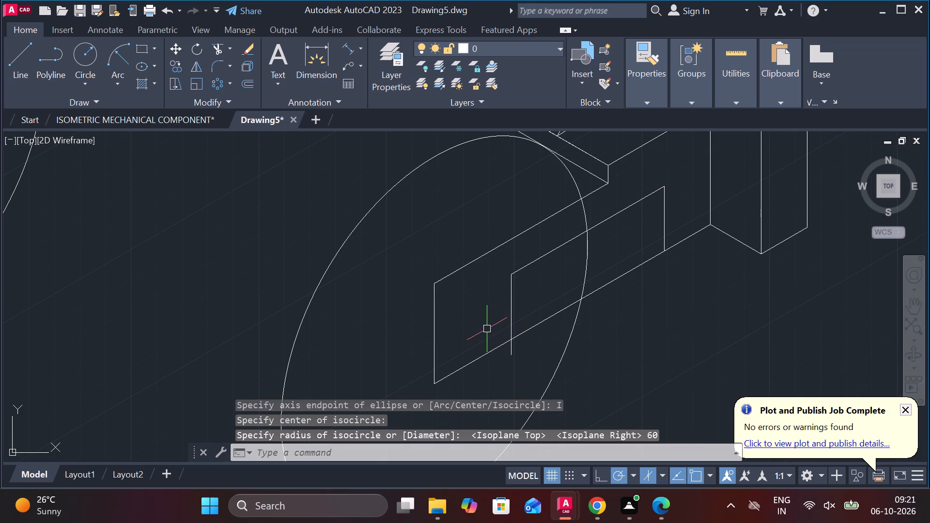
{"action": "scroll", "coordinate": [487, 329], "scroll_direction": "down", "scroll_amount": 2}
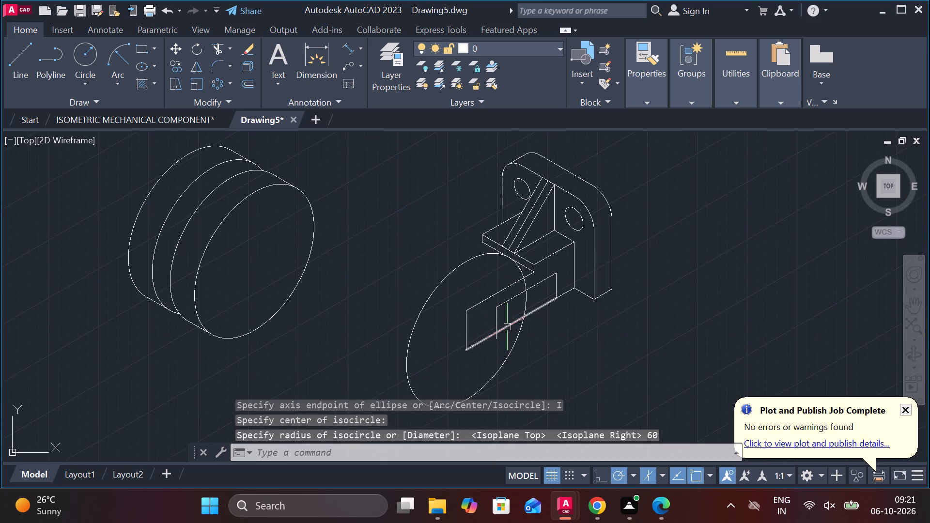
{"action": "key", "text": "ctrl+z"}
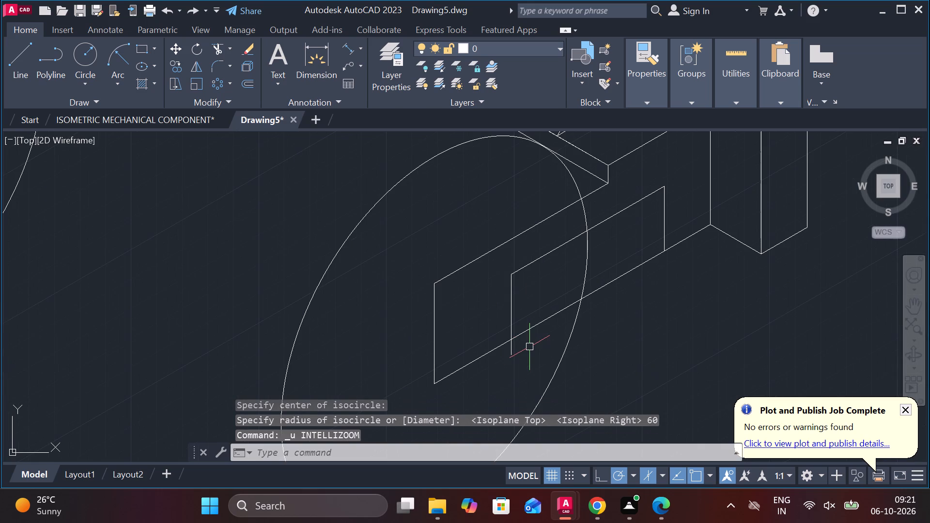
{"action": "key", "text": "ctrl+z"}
Draw a radius-30 isocircle in the right isoplane, centred on the midpoint of the base's front vertical edge.
{"action": "type", "text": "EL"}
{"action": "key", "text": "Return"}
{"action": "key", "text": "i"}
{"action": "key", "text": "Return"}
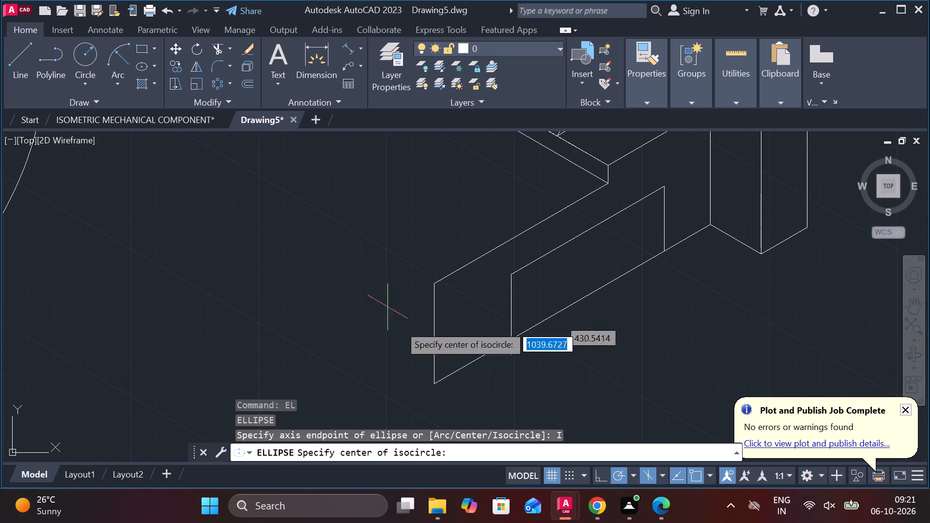
{"action": "left_click", "coordinate": [434, 330]}
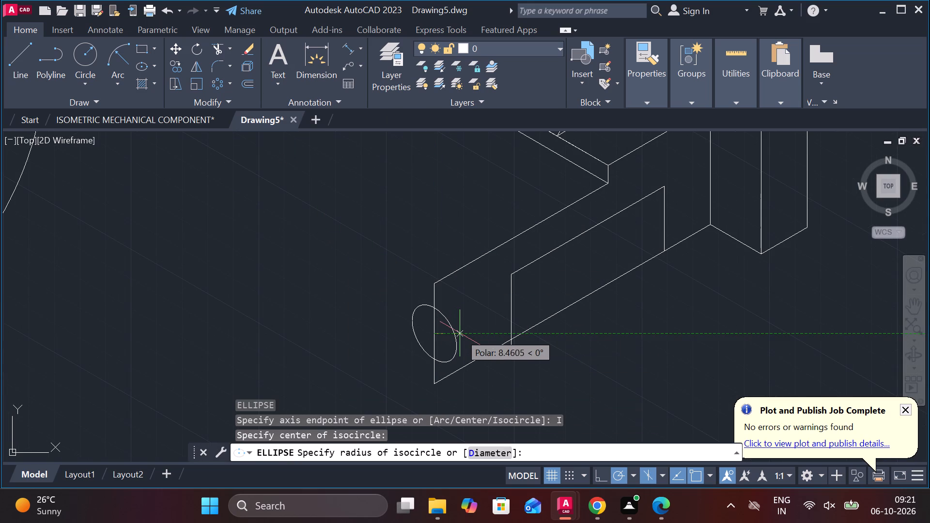
{"action": "key", "text": "F5"}
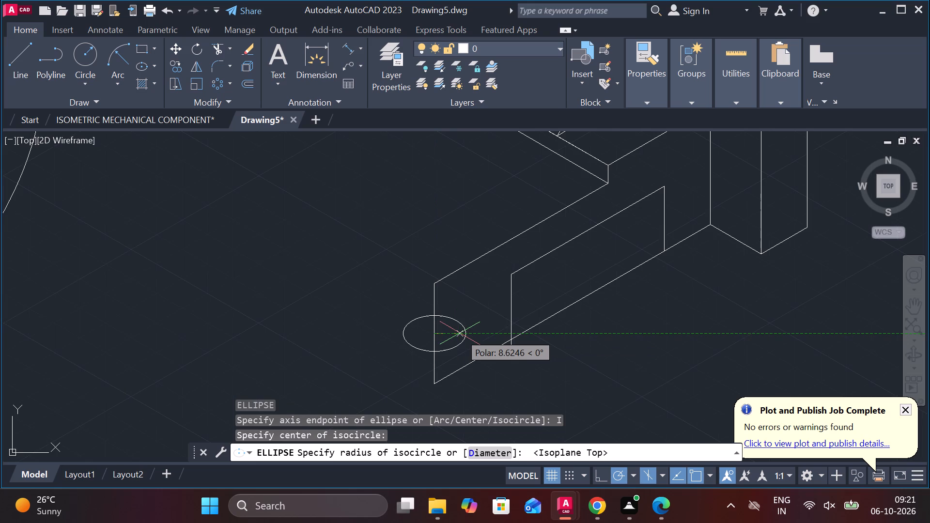
{"action": "key", "text": "F5"}
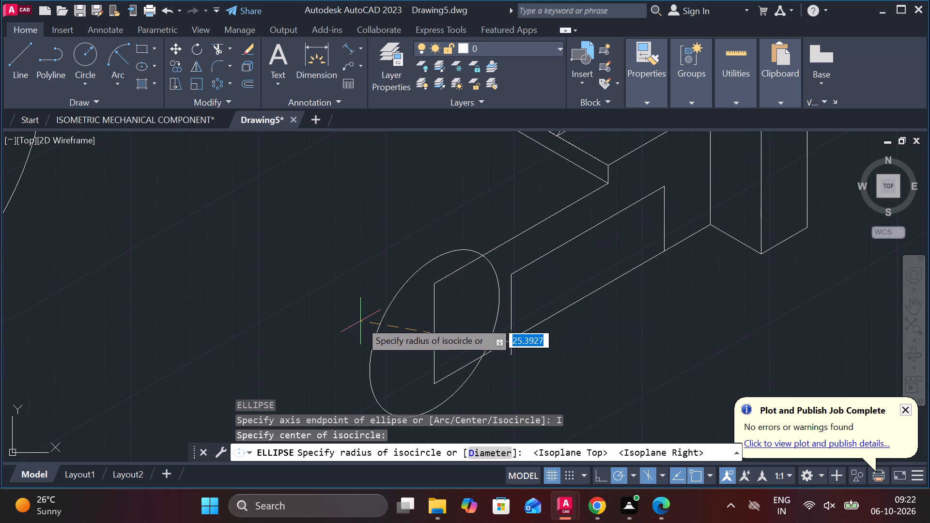
{"action": "key", "text": "3"}
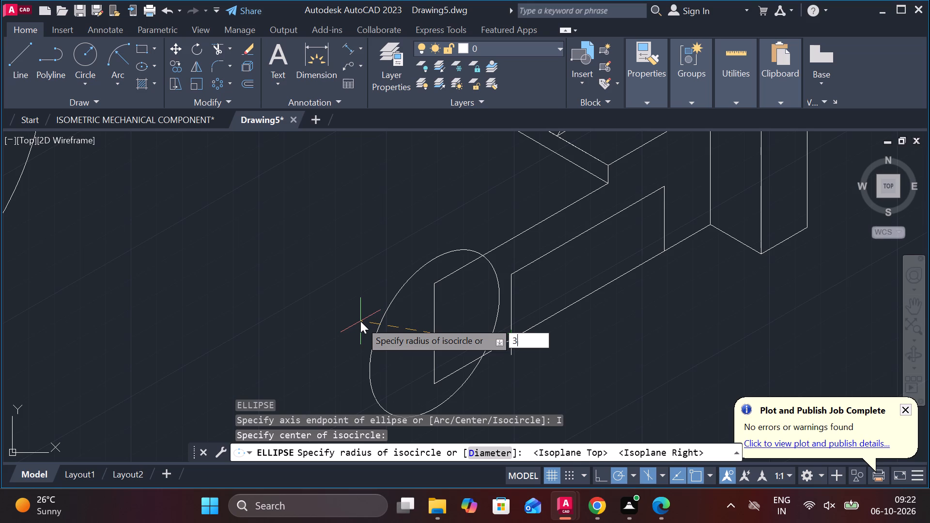
{"action": "key", "text": "0"}
{"action": "key", "text": "Return"}
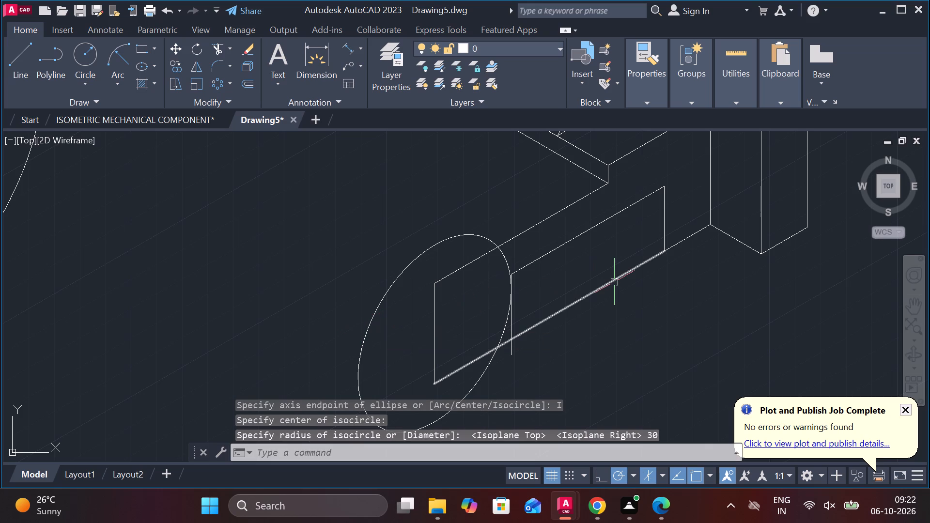
Undo the radius-30 isocircle and the base's front-end edits, back to the two open 210° lines and the short vertical edge.
{"action": "scroll", "coordinate": [616, 285], "scroll_direction": "down", "scroll_amount": 1}
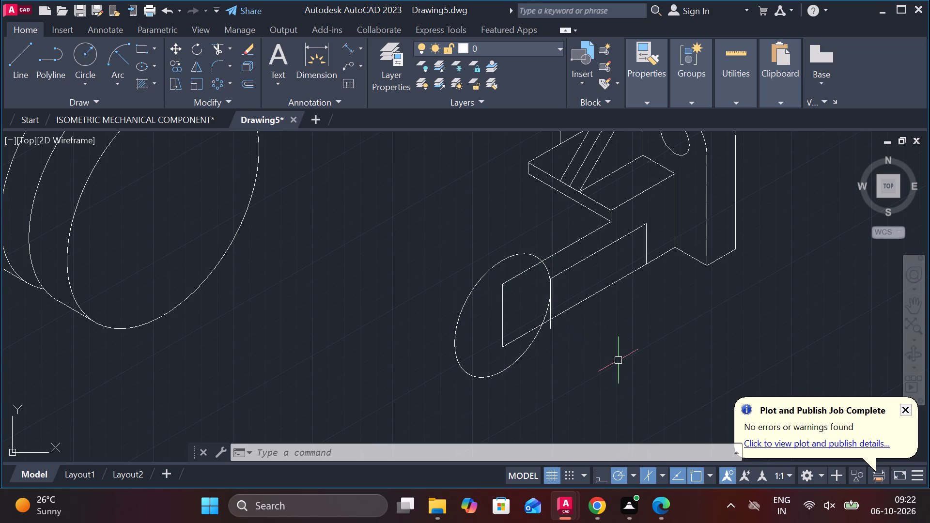
{"action": "key", "text": "ctrl+z"}
{"action": "key", "text": "ctrl+z"}
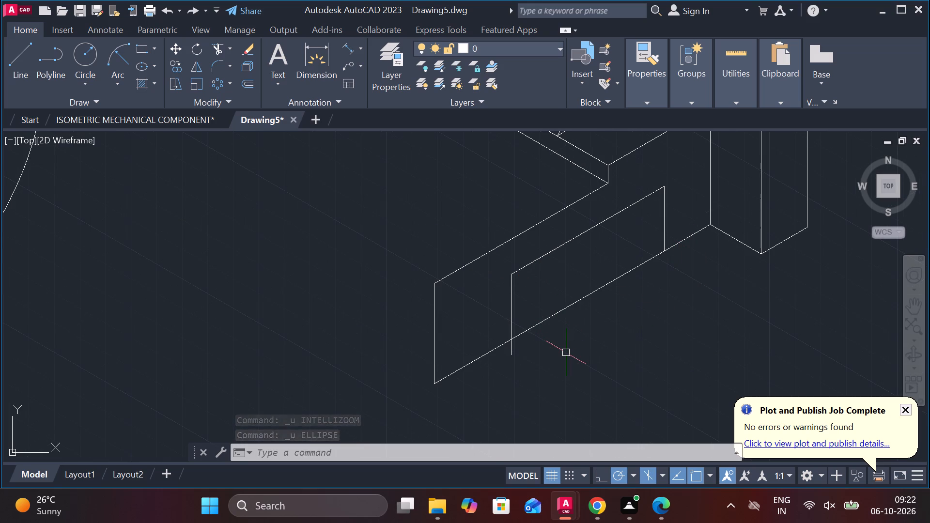
{"action": "key", "text": "ctrl+z"}
{"action": "key", "text": "ctrl+z"}
{"action": "key", "text": "ctrl+z"}
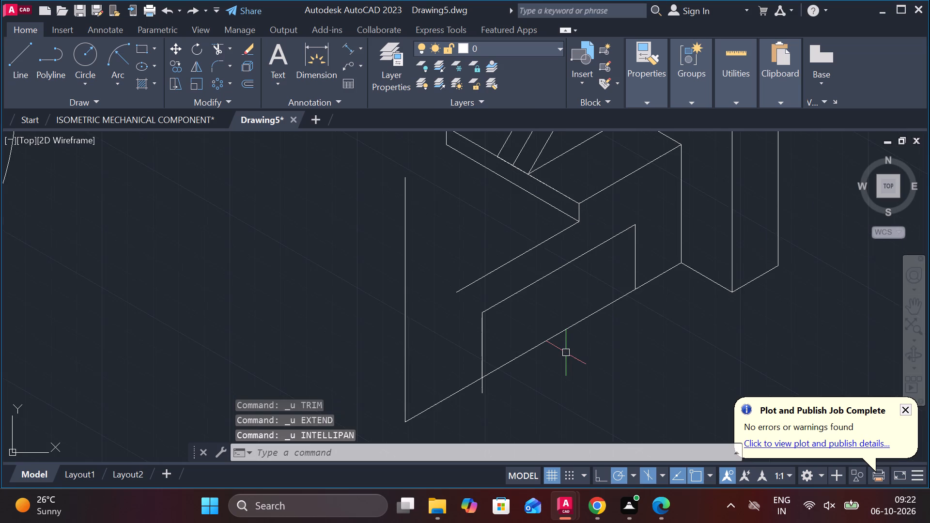
{"action": "key", "text": "ctrl+z"}
{"action": "key", "text": "ctrl+z"}
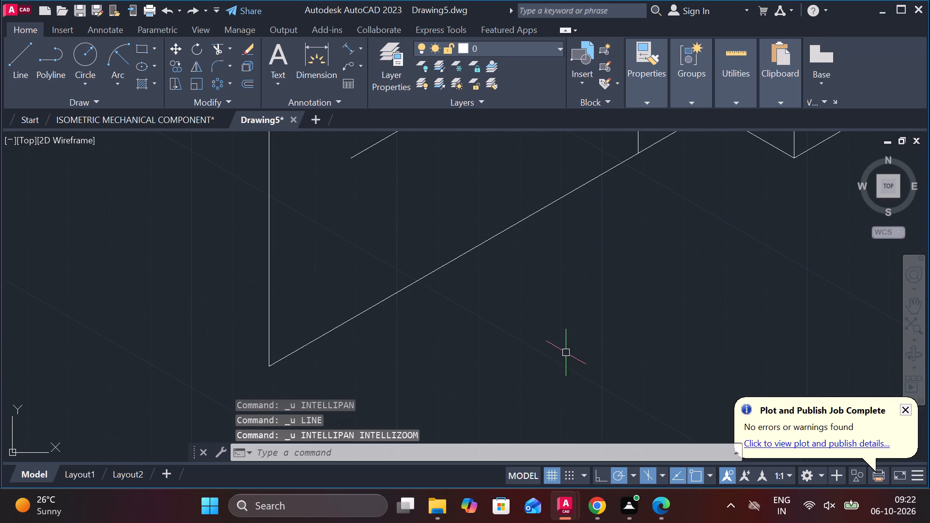
{"action": "key", "text": "ctrl+z"}
{"action": "key", "text": "ctrl+z"}
{"action": "key", "text": "ctrl+z"}
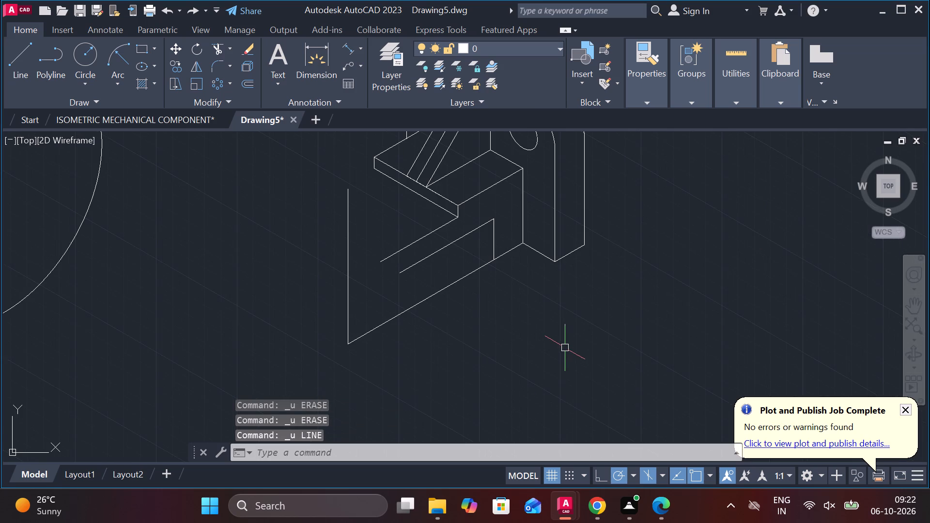
{"action": "key", "text": "ctrl+z"}
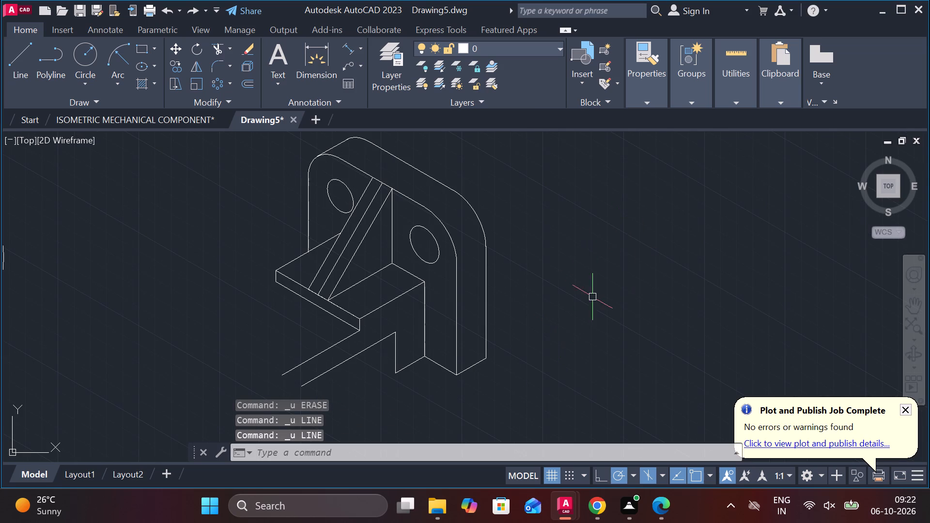
Draw a 60-long line at 210° from the short vertical edge's lower end, continuing vertically up to near the lower open 210° line.
{"action": "middle_click_drag", "start_coordinate": [592, 296], "coordinate": [717, 195]}
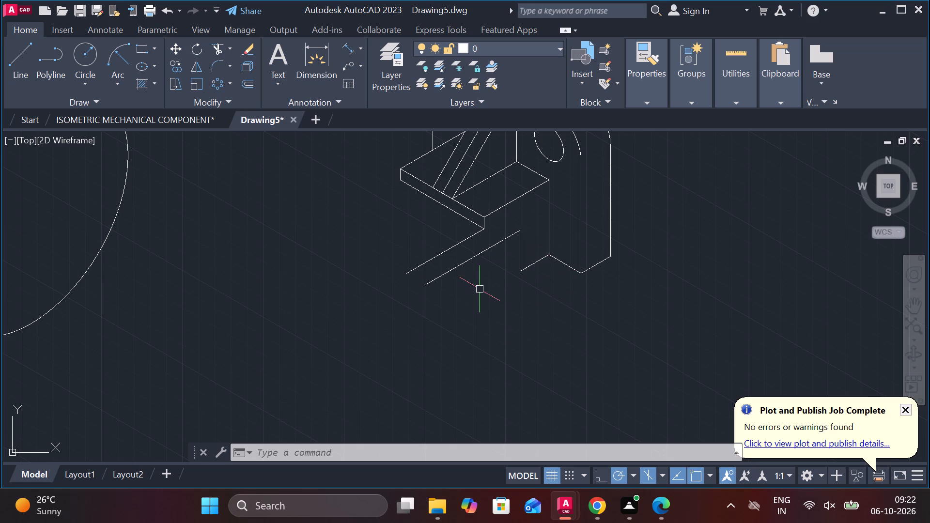
{"action": "key", "text": "l"}
{"action": "key", "text": "Return"}
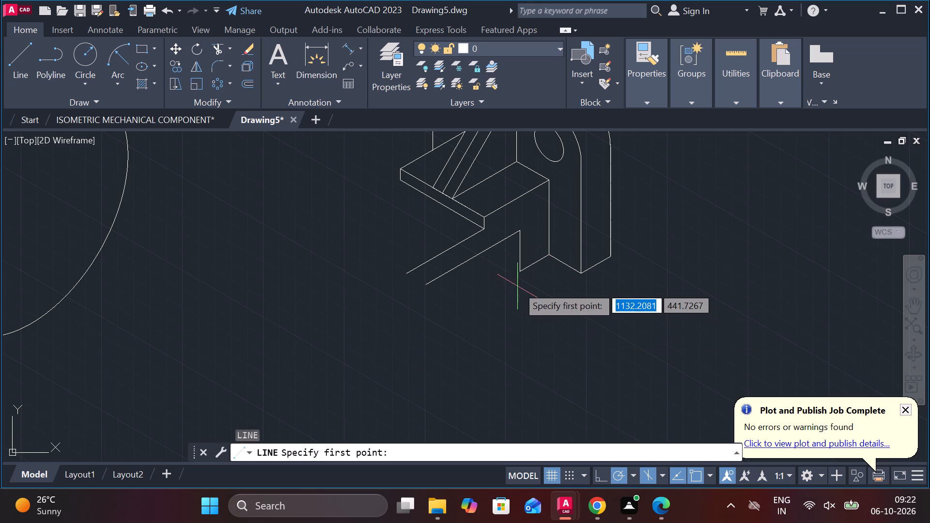
{"action": "left_click", "coordinate": [520, 271]}
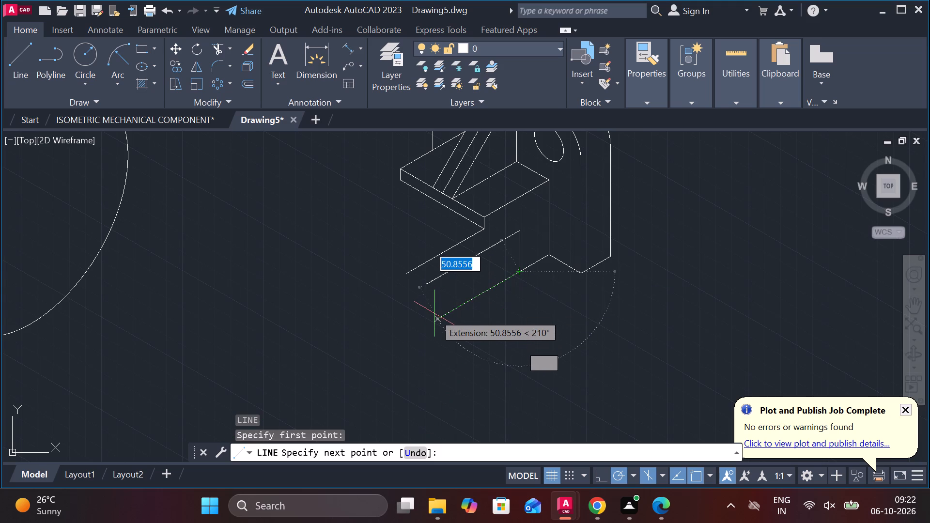
{"action": "type", "text": "60"}
{"action": "key", "text": "Return"}
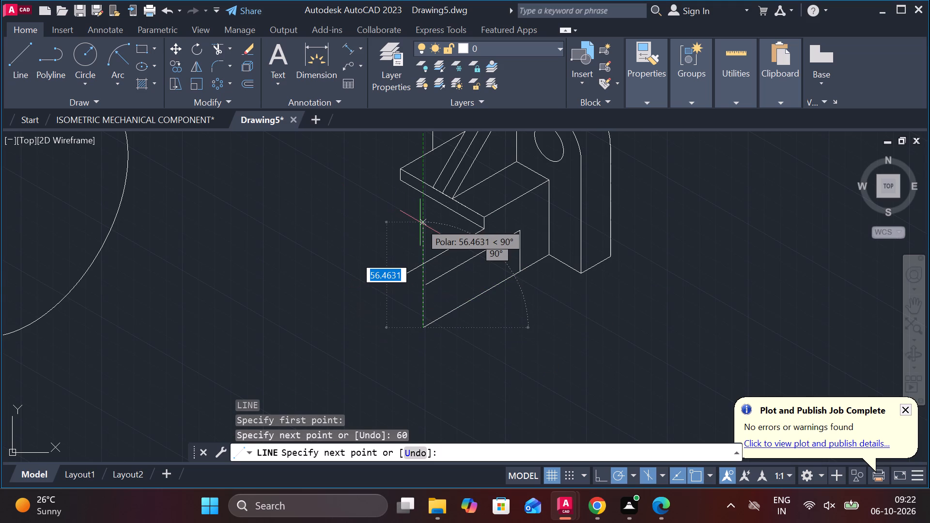
{"action": "scroll", "coordinate": [422, 280], "scroll_direction": "up", "scroll_amount": 2}
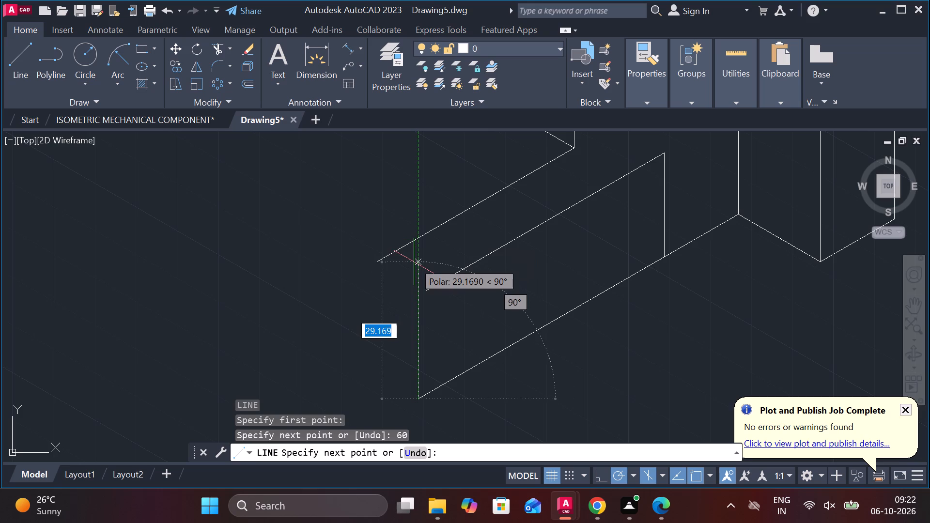
{"action": "left_click", "coordinate": [421, 289]}
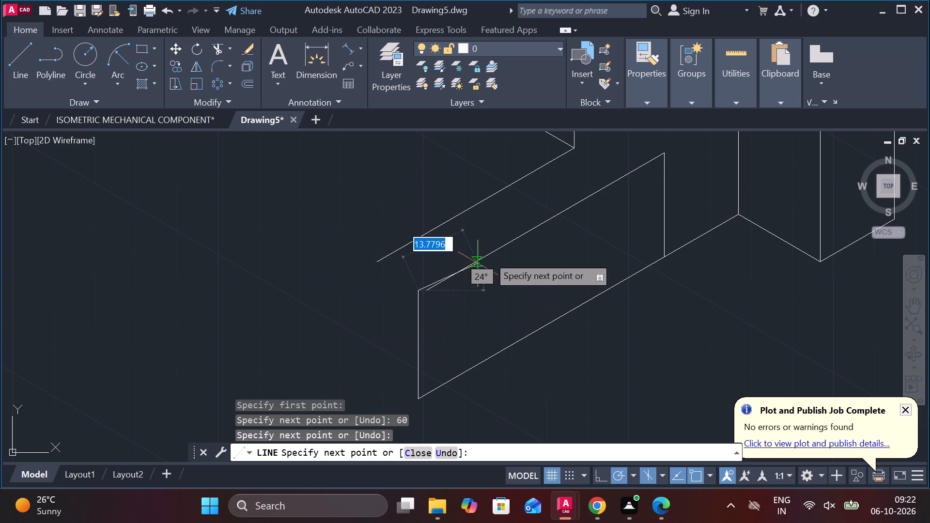
{"action": "key", "text": "Escape"}
Extend the lower open 210° line to the new vertical line.
{"action": "scroll", "coordinate": [469, 247], "scroll_direction": "up", "scroll_amount": 2}
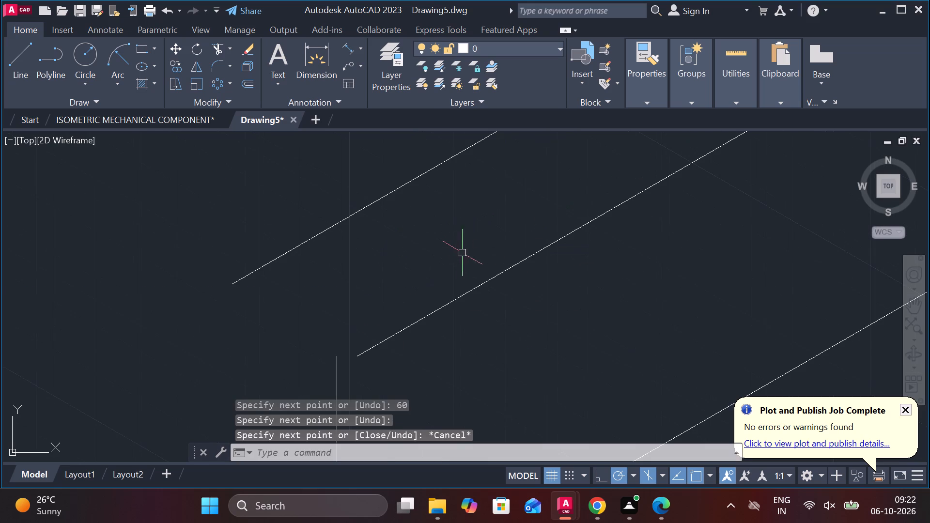
{"action": "type", "text": "EX"}
{"action": "key", "text": "space"}
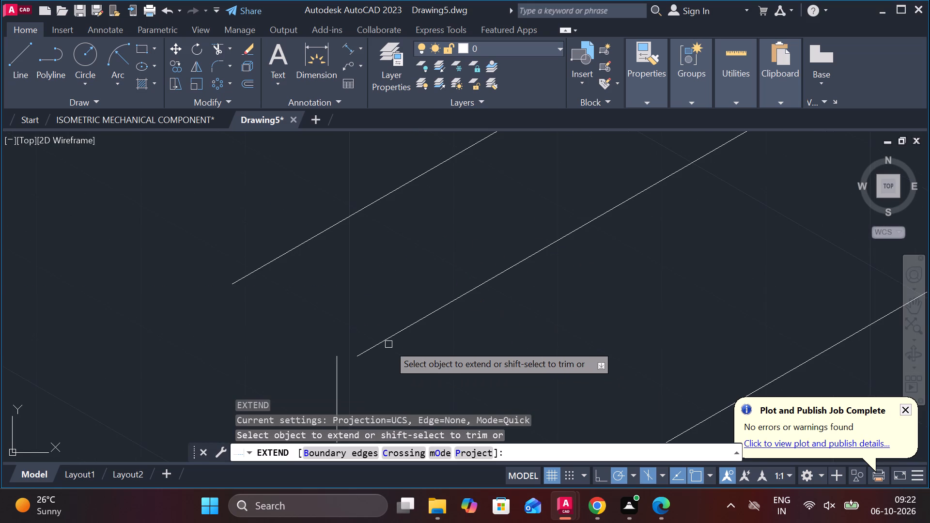
{"action": "left_click", "coordinate": [372, 345]}
{"action": "key", "text": "Escape"}
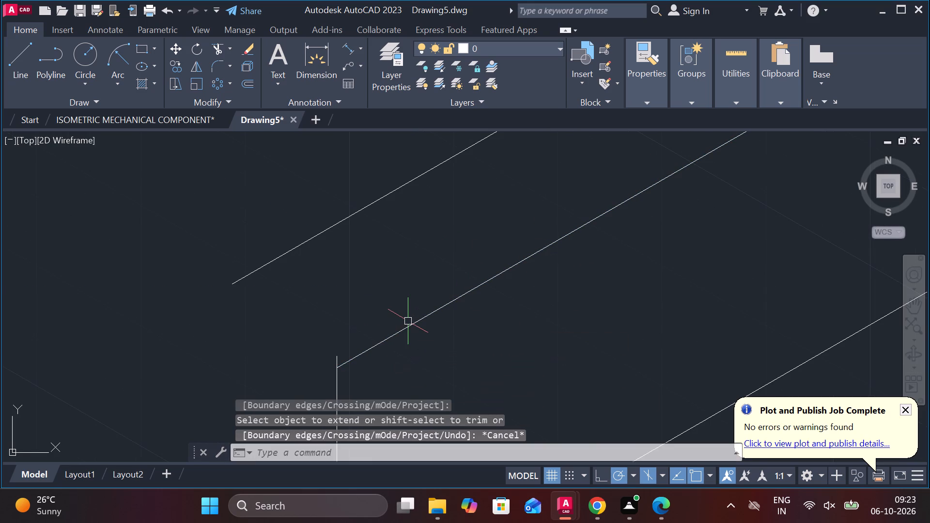
Trim the stub of the new vertical line that rises above the extended 210° line.
{"action": "type", "text": "TR"}
{"action": "key", "text": "space"}
{"action": "left_click", "coordinate": [338, 358]}
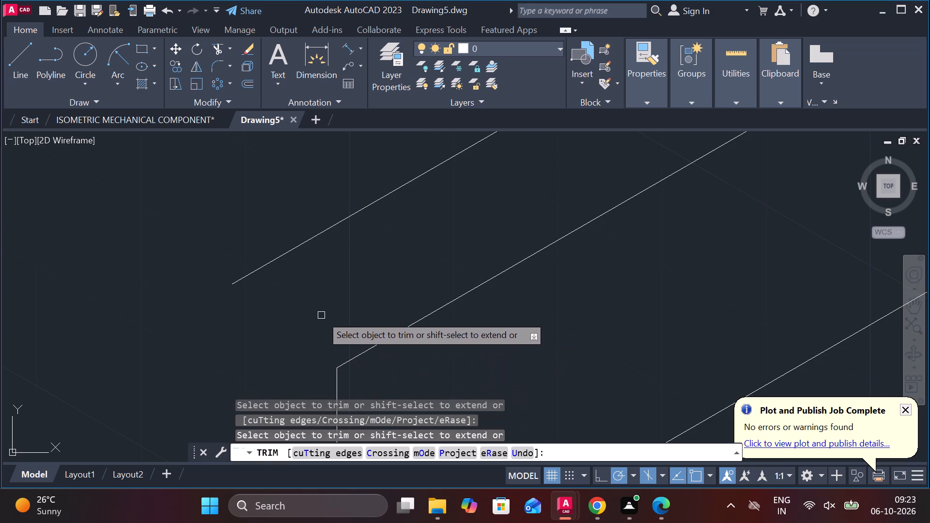
Remove the 60-long bottom line between the two vertical edges with Trim.
{"action": "scroll", "coordinate": [321, 315], "scroll_direction": "down", "scroll_amount": 2}
{"action": "middle_click_drag", "start_coordinate": [285, 308], "coordinate": [305, 179]}
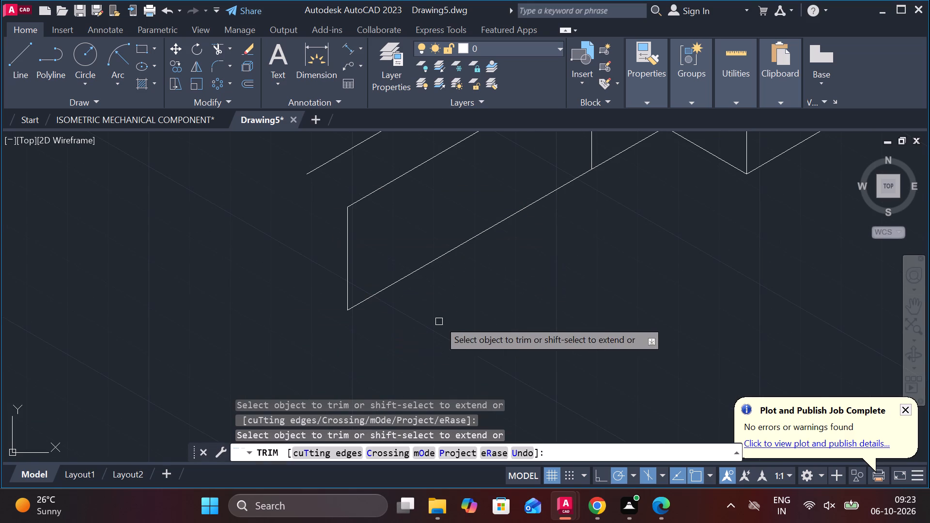
{"action": "left_click", "coordinate": [403, 283]}
{"action": "key", "text": "l"}
{"action": "key", "text": "Return"}
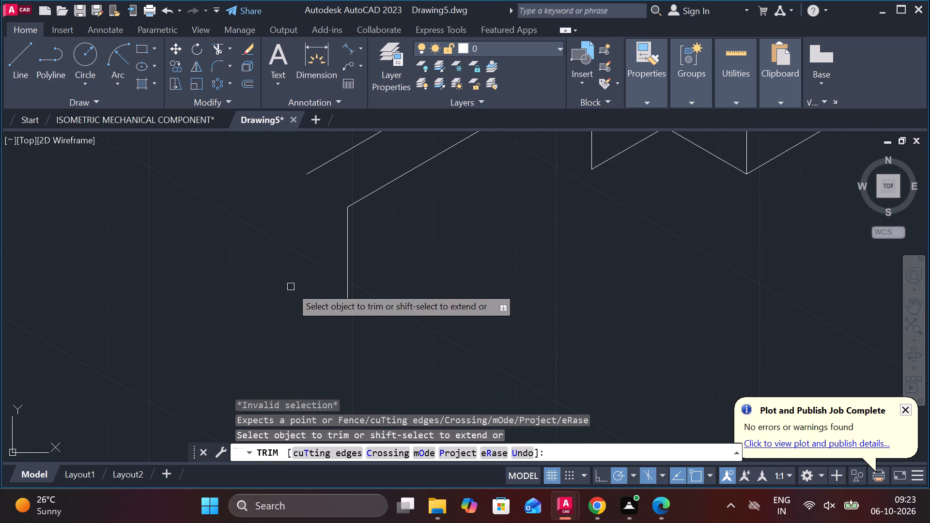
{"action": "key", "text": "Escape"}
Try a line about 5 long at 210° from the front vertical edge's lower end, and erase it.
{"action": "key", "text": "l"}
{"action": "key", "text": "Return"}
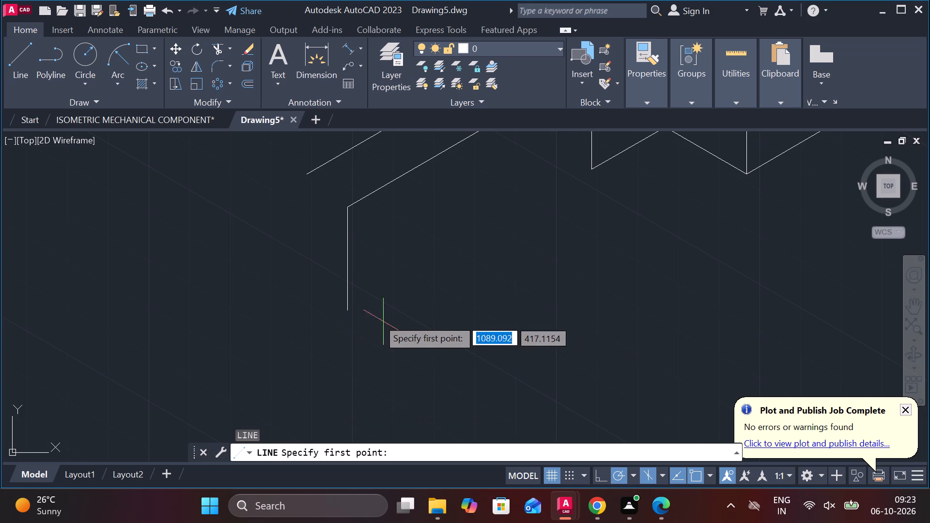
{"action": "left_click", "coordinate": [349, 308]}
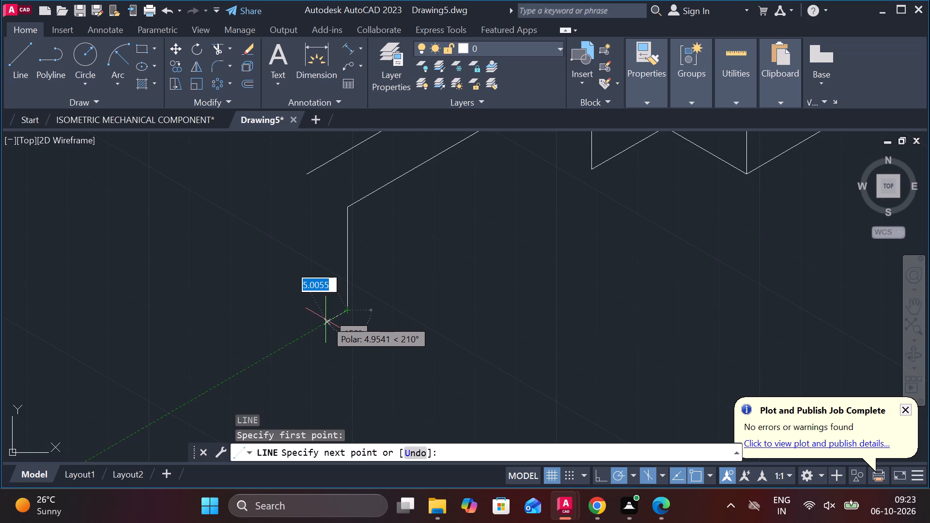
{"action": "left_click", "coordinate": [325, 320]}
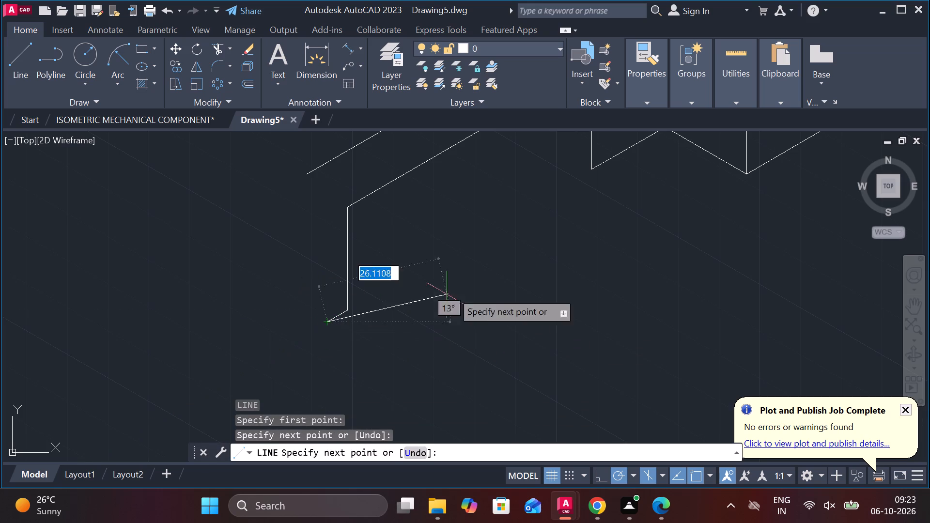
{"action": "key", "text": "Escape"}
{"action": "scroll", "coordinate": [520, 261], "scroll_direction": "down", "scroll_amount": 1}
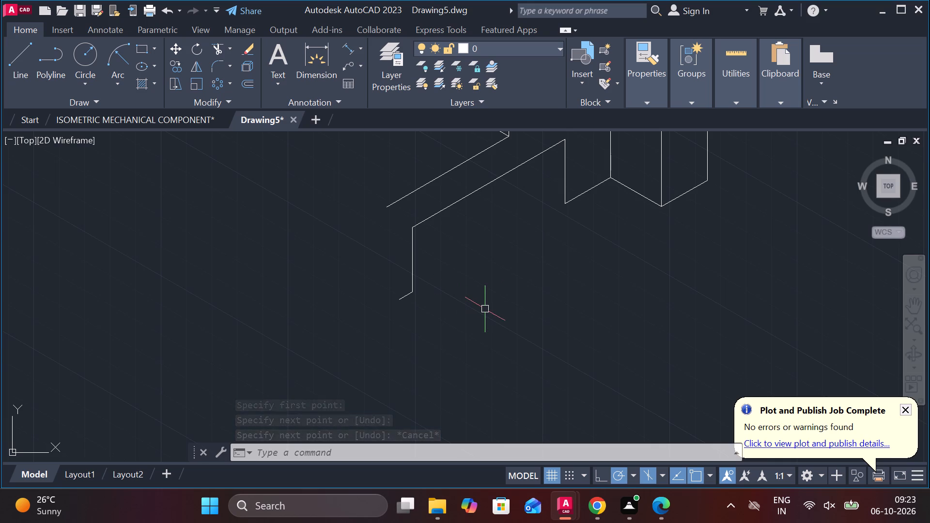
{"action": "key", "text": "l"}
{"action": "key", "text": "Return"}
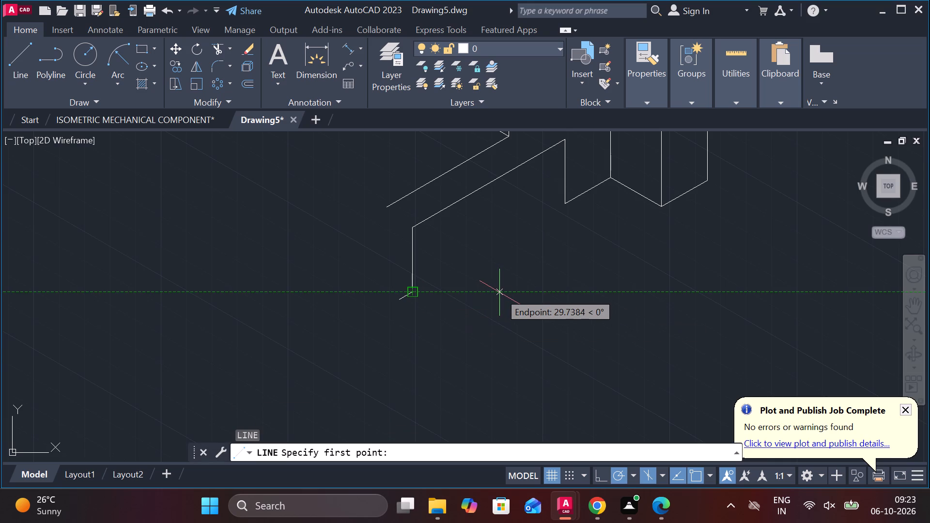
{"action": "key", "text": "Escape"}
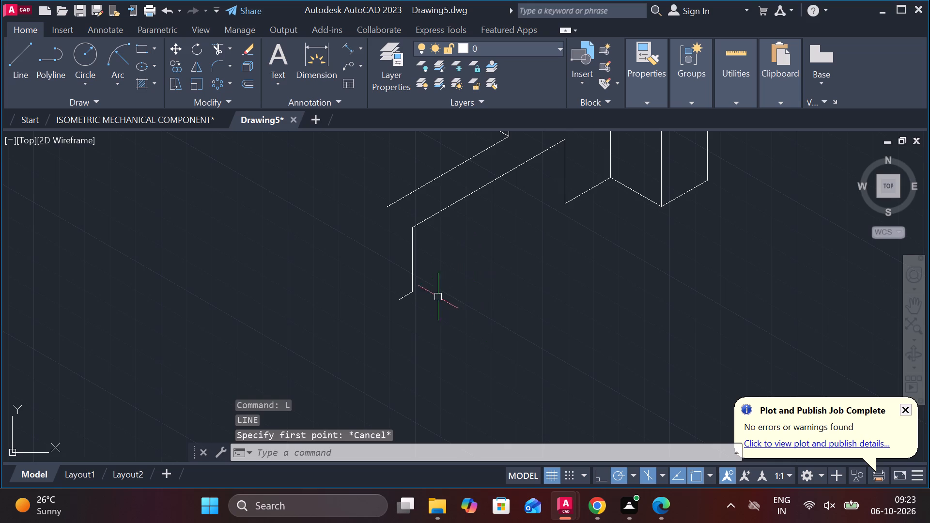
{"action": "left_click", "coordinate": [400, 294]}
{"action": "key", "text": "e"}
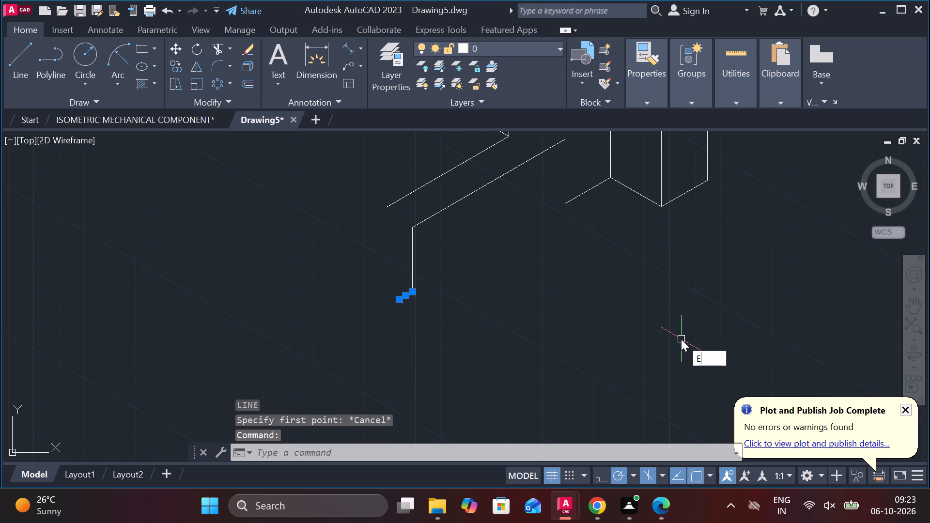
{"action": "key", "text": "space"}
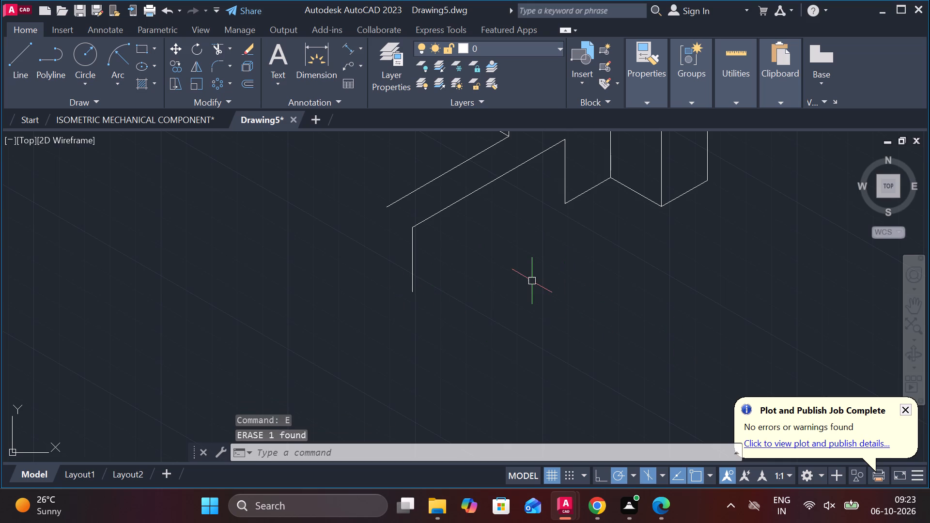
Draw a 92-long line at 210° from the lower end of the short vertical edge beside the plate, passing the front vertical edge.
{"action": "key", "text": "l"}
{"action": "key", "text": "Return"}
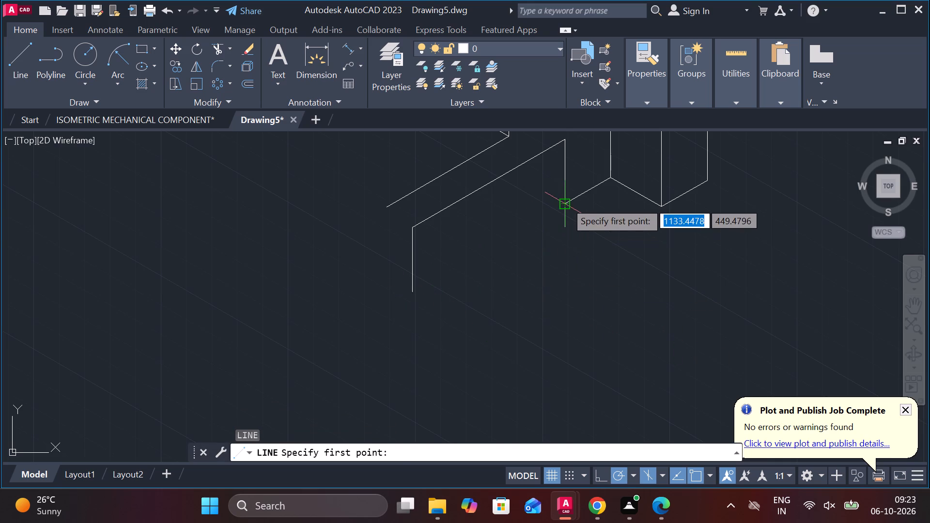
{"action": "left_click", "coordinate": [565, 201]}
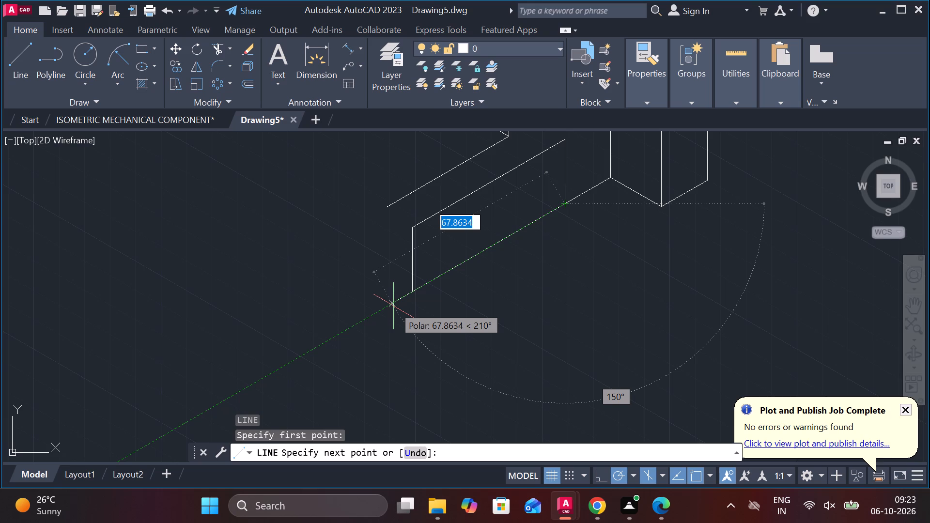
{"action": "scroll", "coordinate": [393, 306], "scroll_direction": "down", "scroll_amount": 3}
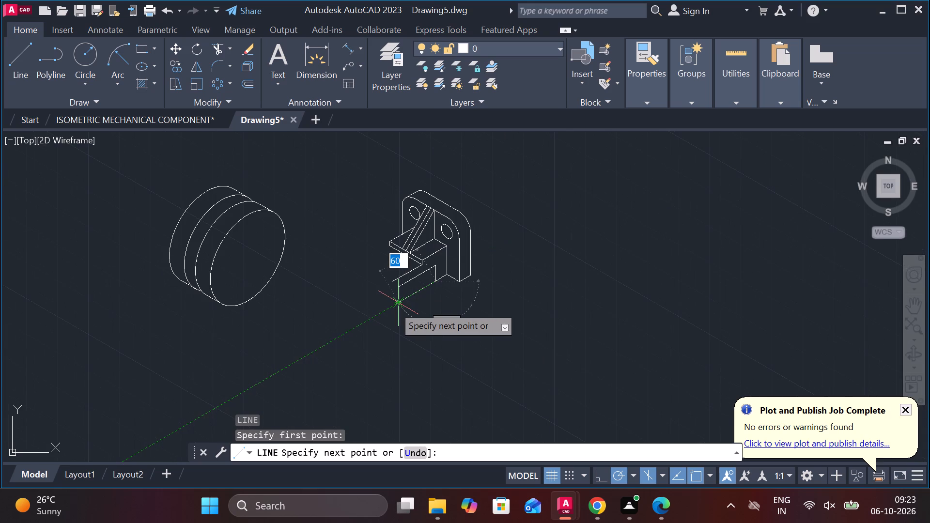
{"action": "middle_click_drag", "start_coordinate": [396, 306], "coordinate": [480, 280]}
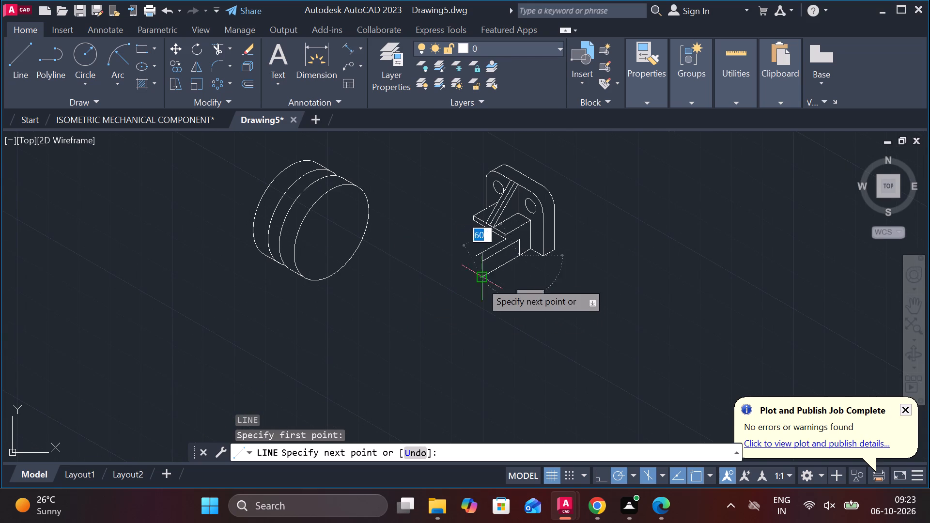
{"action": "scroll", "coordinate": [452, 285], "scroll_direction": "up", "scroll_amount": 1}
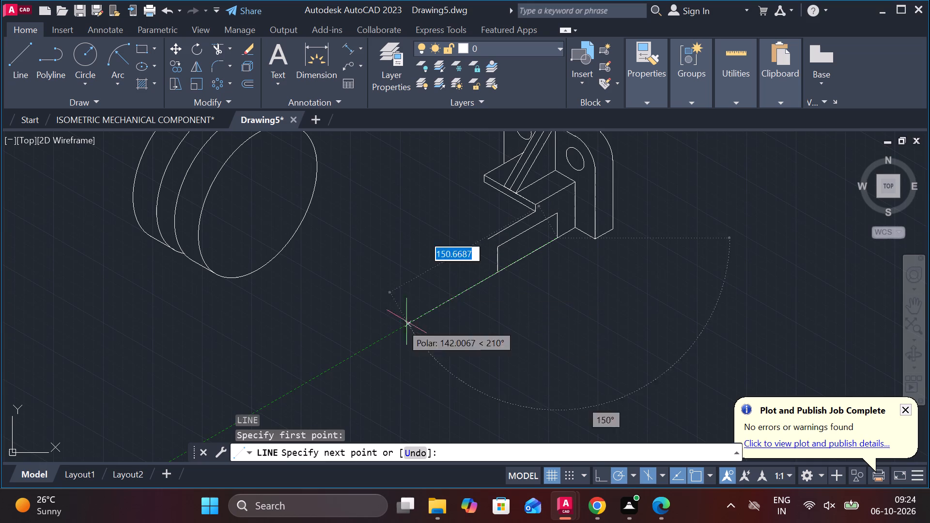
{"action": "middle_click_drag", "start_coordinate": [429, 302], "coordinate": [302, 375]}
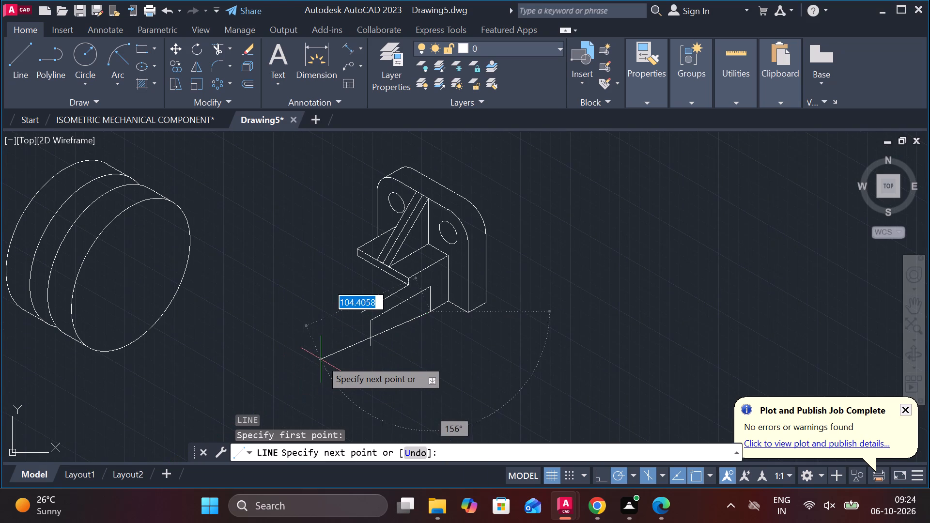
{"action": "scroll", "coordinate": [323, 356], "scroll_direction": "up", "scroll_amount": 1}
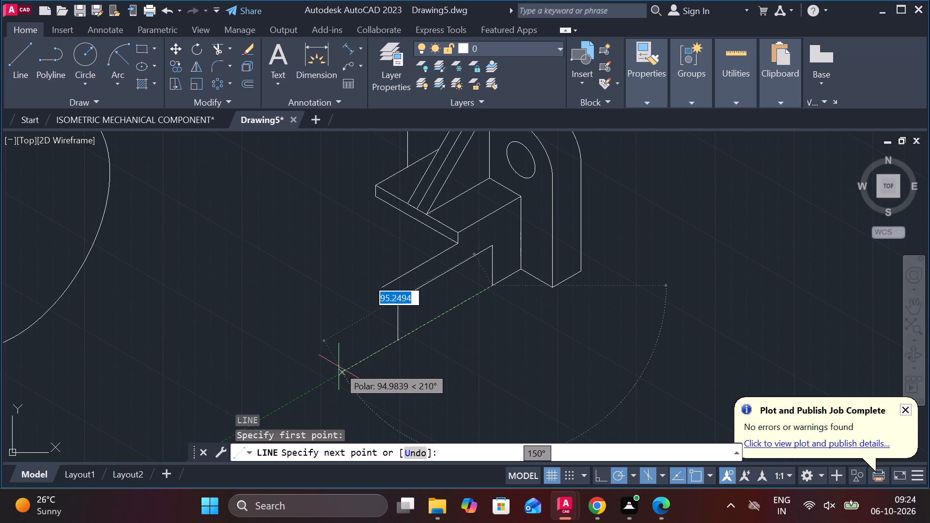
{"action": "key", "text": "9"}
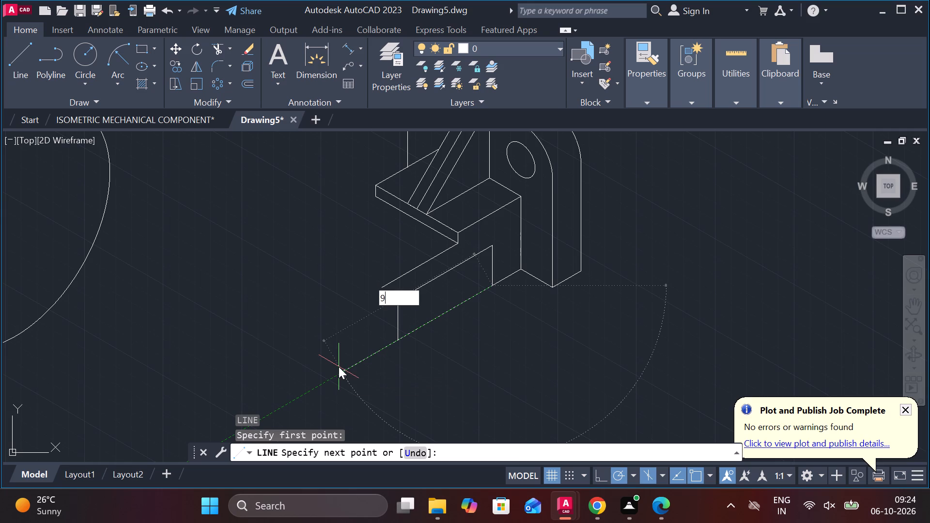
{"action": "key", "text": "2"}
{"action": "key", "text": "Return"}
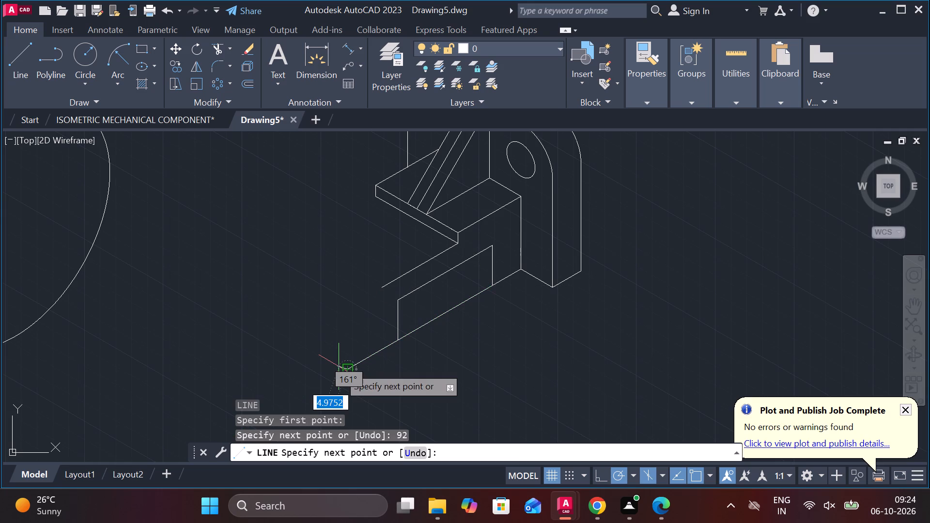
Draw a vertical line about 85 long upward from the outer end of the 92-long bottom line.
{"action": "left_click", "coordinate": [346, 214]}
{"action": "key", "text": "Escape"}
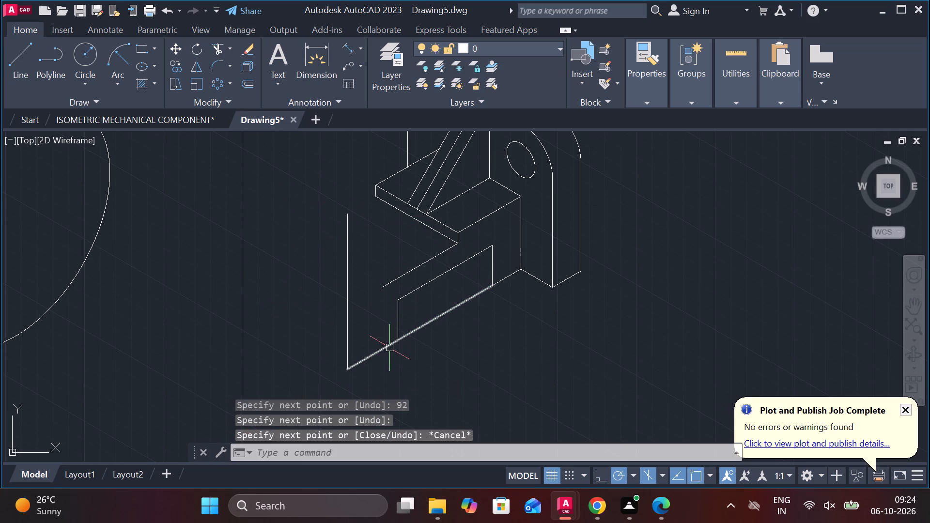
Extend the upper 210° line below the shelf to the new vertical line.
{"action": "middle_click_drag", "start_coordinate": [372, 337], "coordinate": [371, 320]}
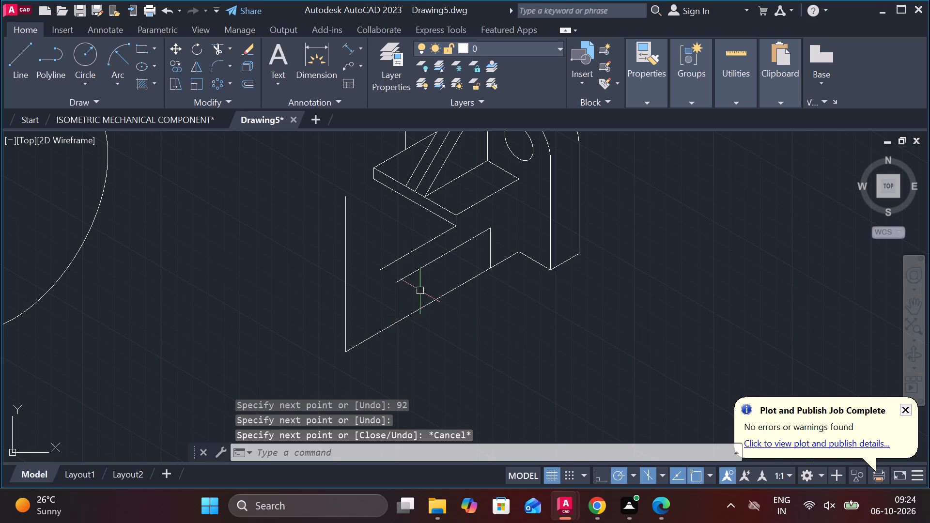
{"action": "type", "text": "EX"}
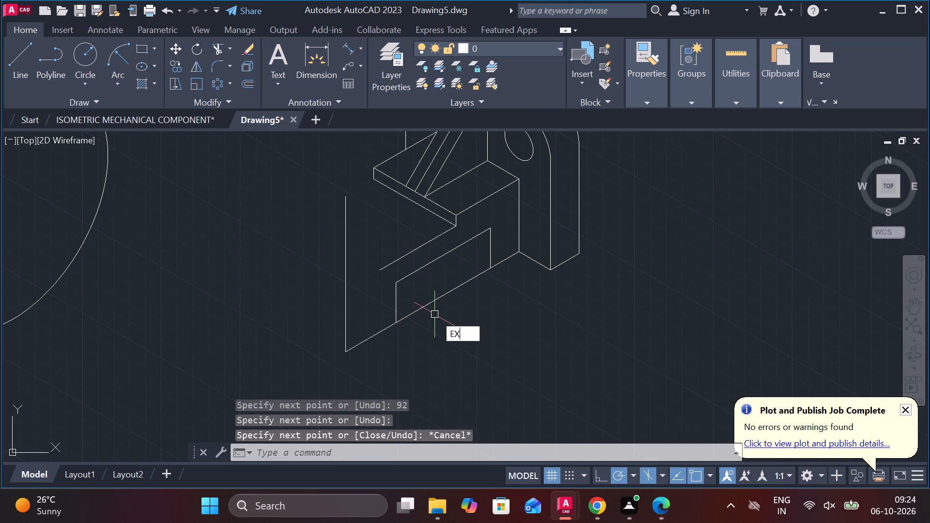
{"action": "key", "text": "Return"}
{"action": "left_click", "coordinate": [401, 256]}
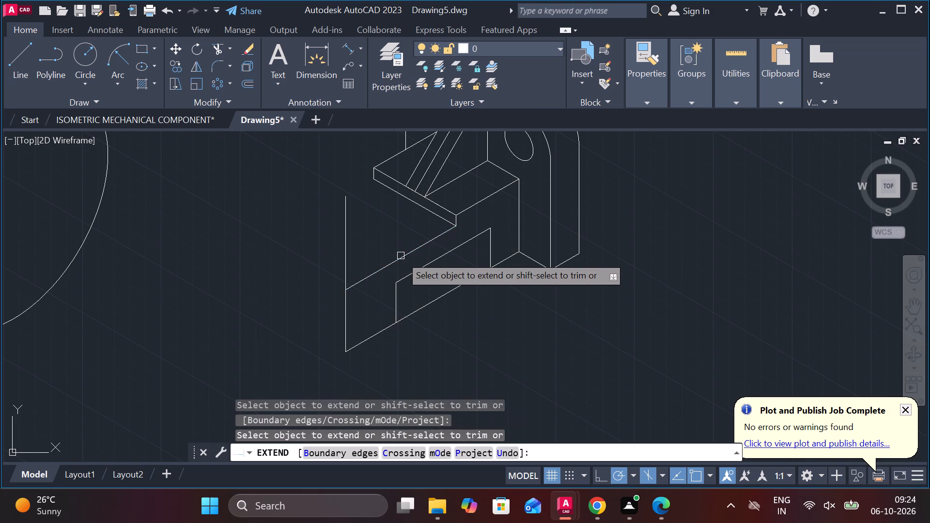
{"action": "key", "text": "Escape"}
Trim the part of the new vertical line that rises above the extended upper 210° line.
{"action": "type", "text": "TR"}
{"action": "key", "text": "space"}
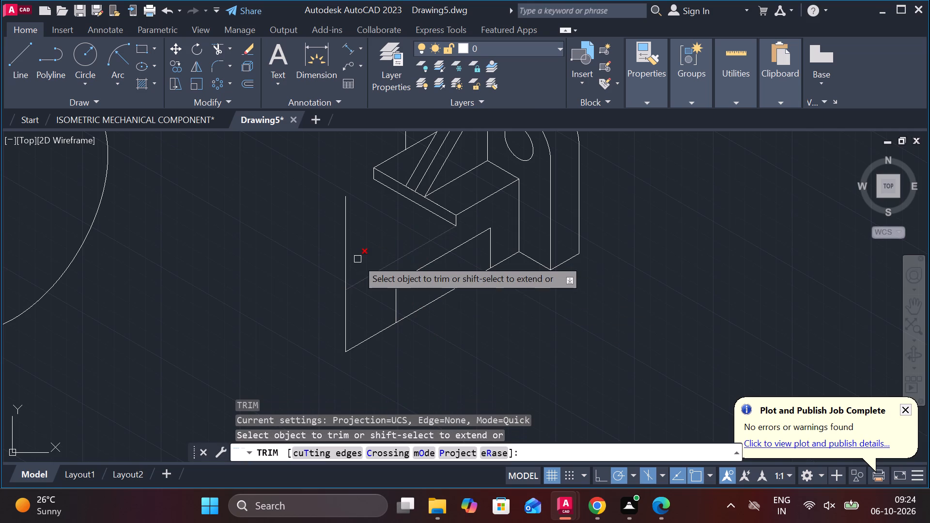
{"action": "left_click", "coordinate": [348, 251]}
{"action": "key", "text": "Escape"}
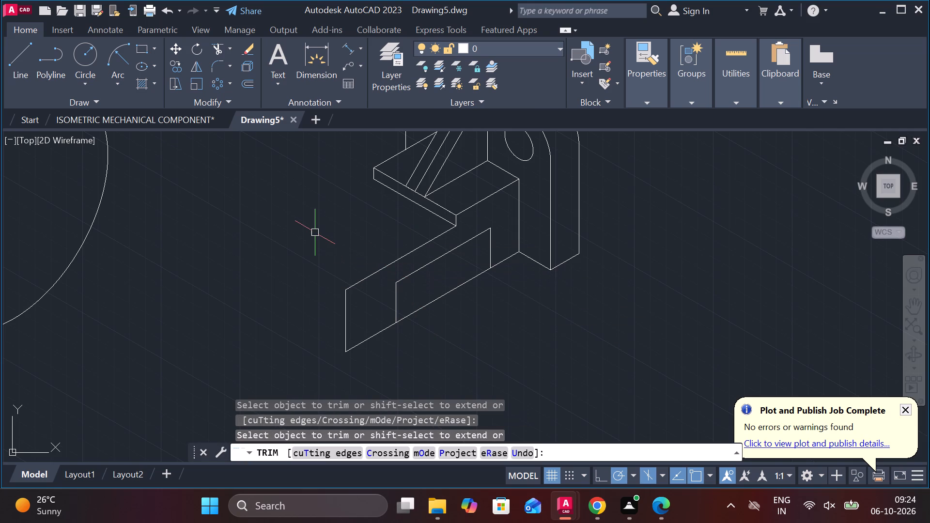
Draw a radius 30 isocircle in the right isoplane, centred on the midpoint of the base's outer vertical edge.
{"action": "type", "text": "EL"}
{"action": "key", "text": "Return"}
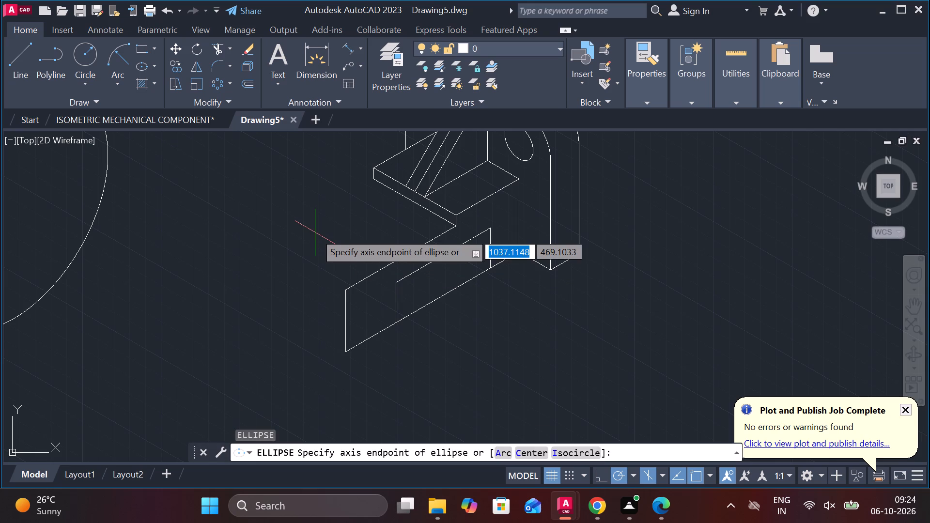
{"action": "key", "text": "i"}
{"action": "key", "text": "Return"}
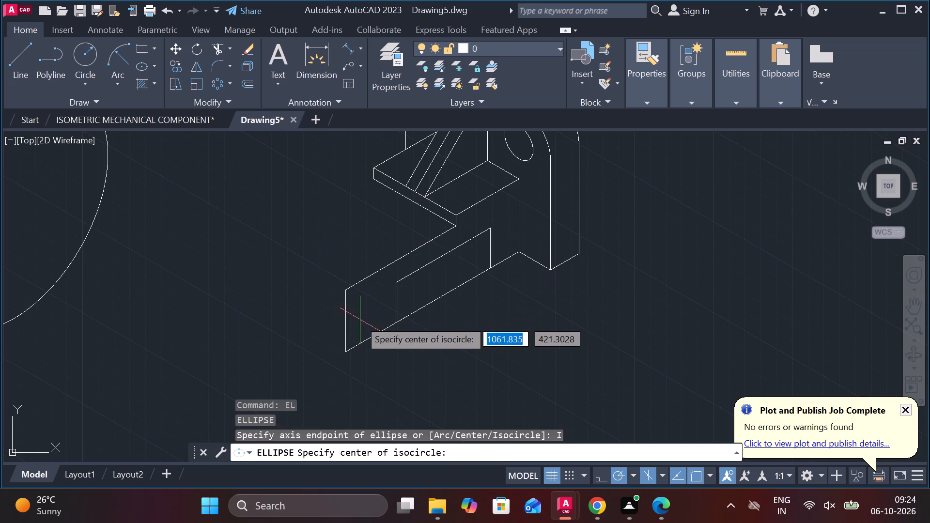
{"action": "left_click", "coordinate": [349, 319]}
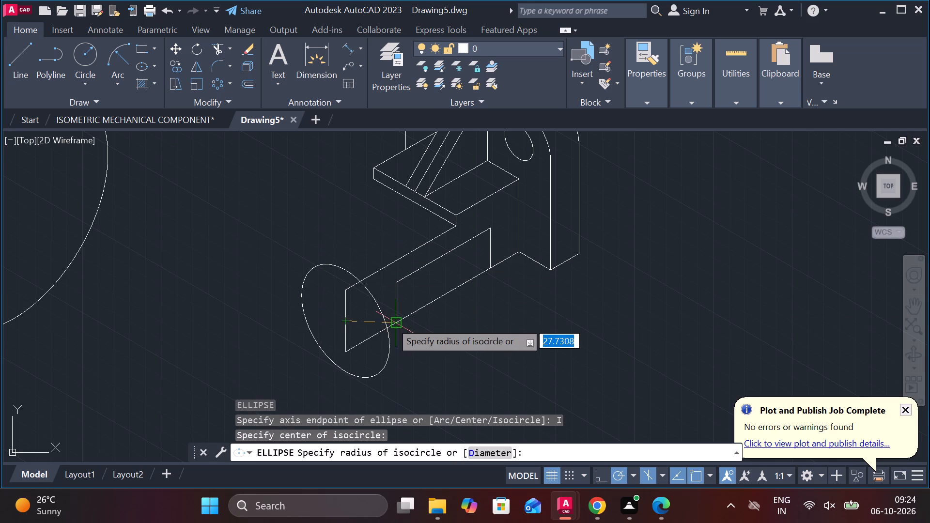
{"action": "key", "text": "F5"}
{"action": "key", "text": "F5"}
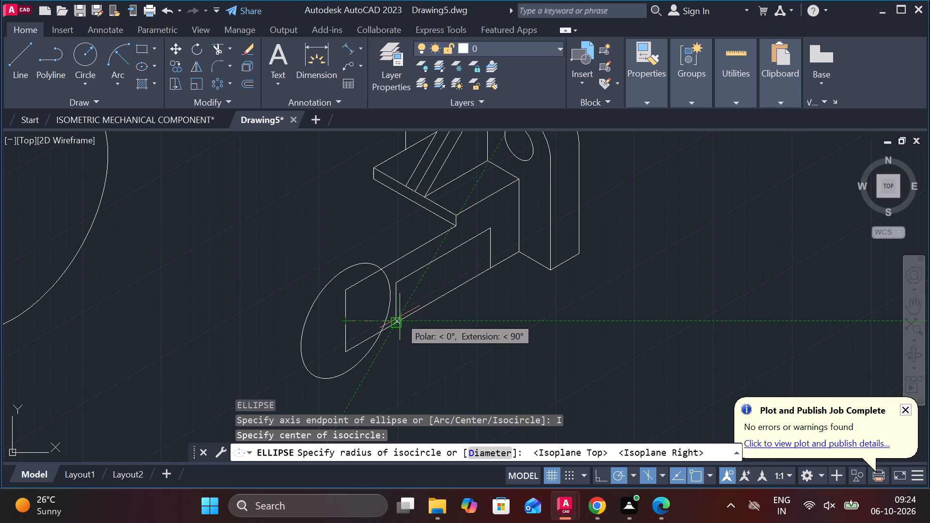
{"action": "type", "text": "30"}
{"action": "key", "text": "Return"}
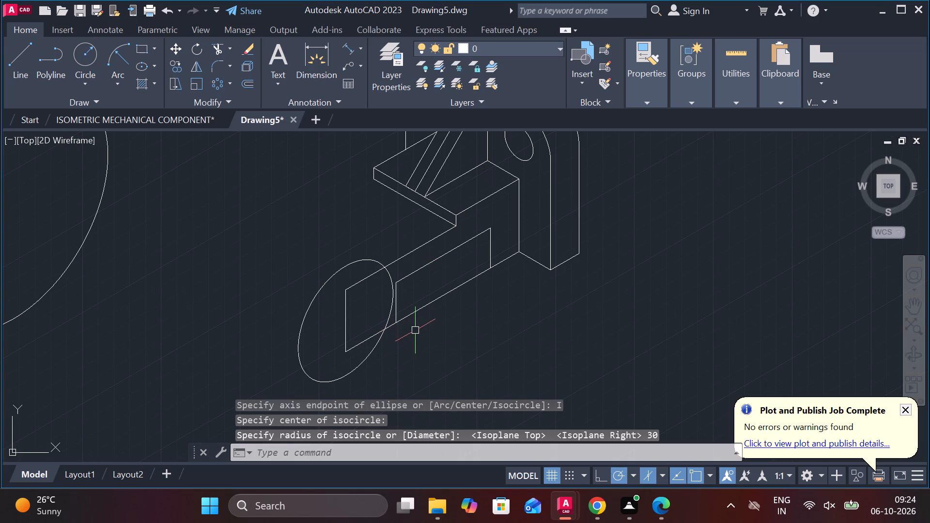
Lengthen the base's bottom line by 8 at its outer end, beyond the vertical edge.
{"action": "scroll", "coordinate": [430, 300], "scroll_direction": "up", "scroll_amount": 1}
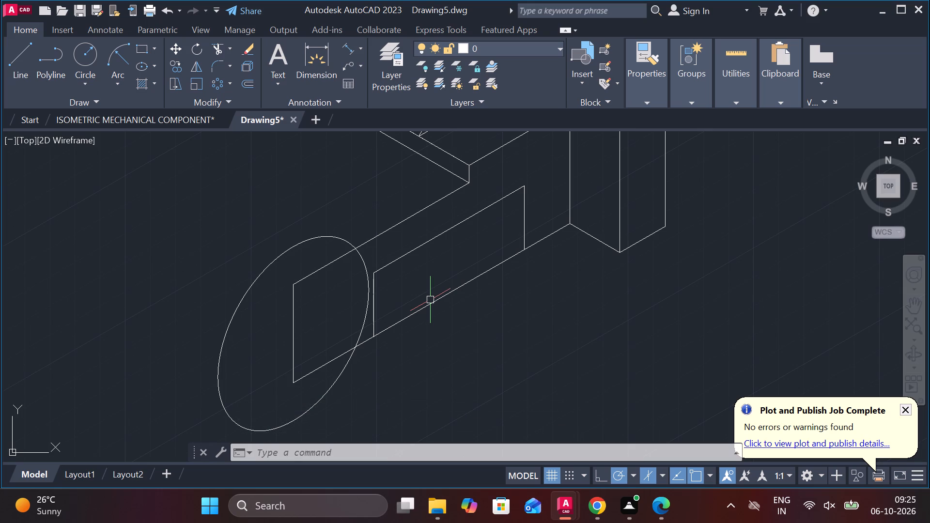
{"action": "scroll", "coordinate": [430, 300], "scroll_direction": "down", "scroll_amount": 1}
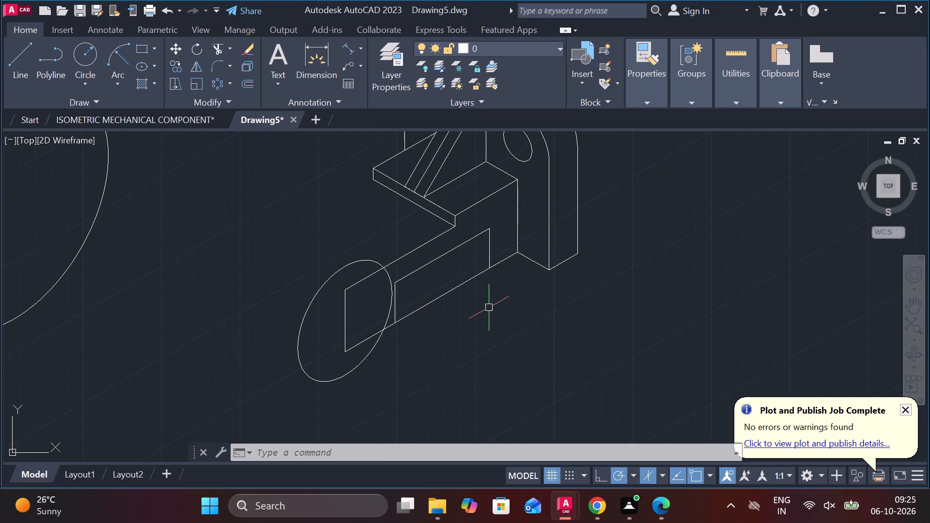
{"action": "scroll", "coordinate": [489, 308], "scroll_direction": "down", "scroll_amount": 1}
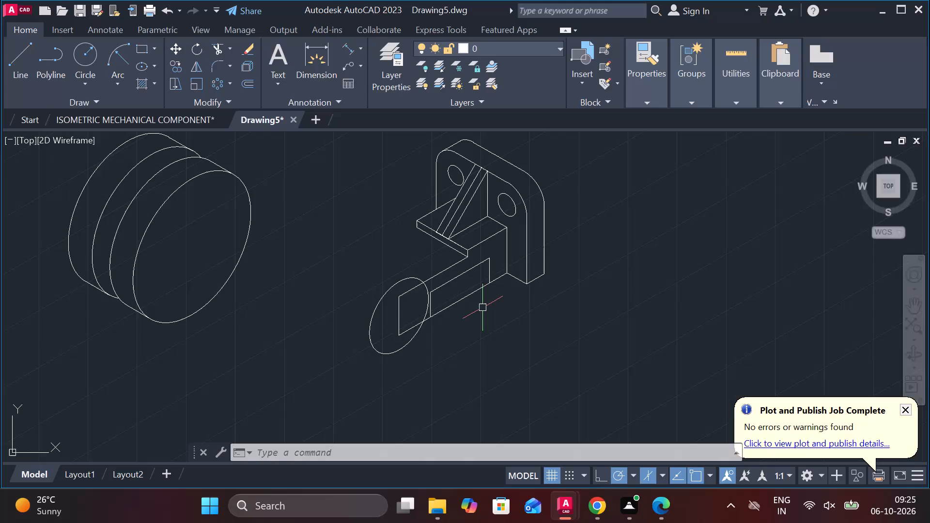
{"action": "scroll", "coordinate": [472, 308], "scroll_direction": "up", "scroll_amount": 1}
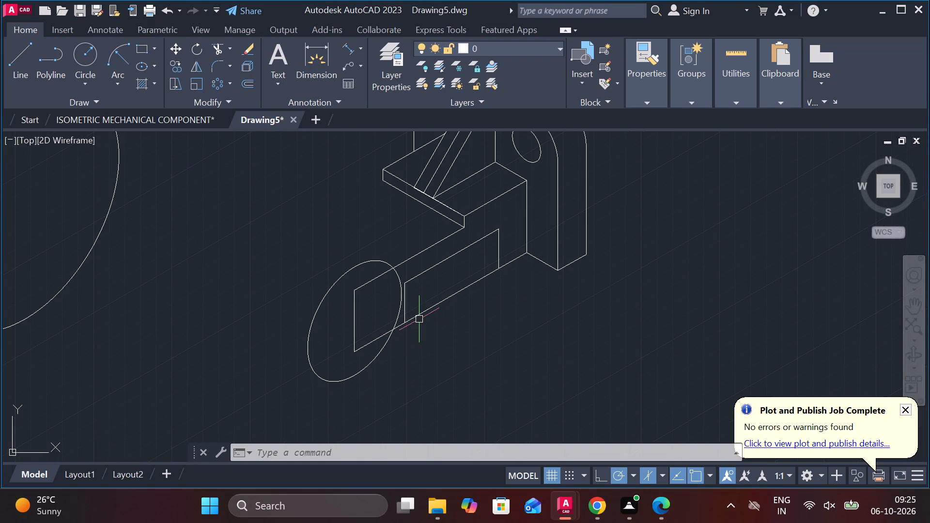
{"action": "left_click", "coordinate": [375, 341]}
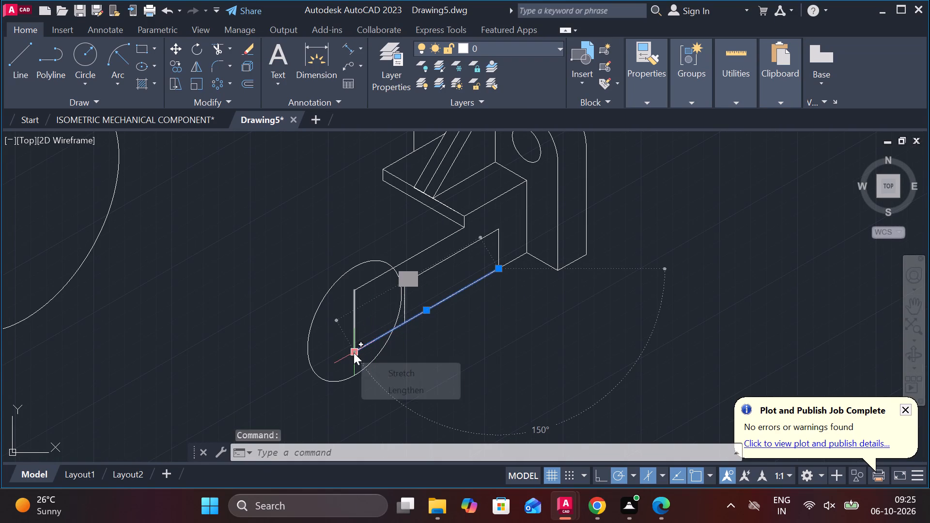
{"action": "left_click", "coordinate": [404, 384]}
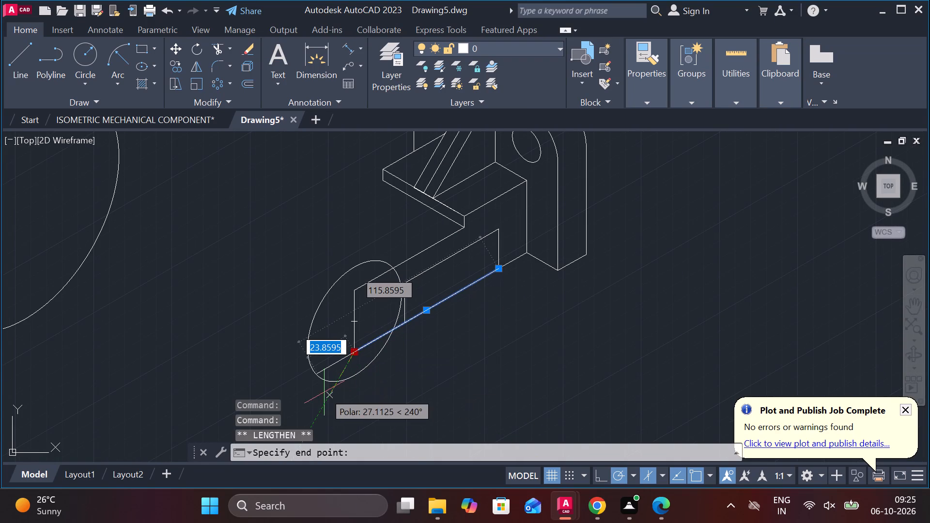
{"action": "key", "text": "8"}
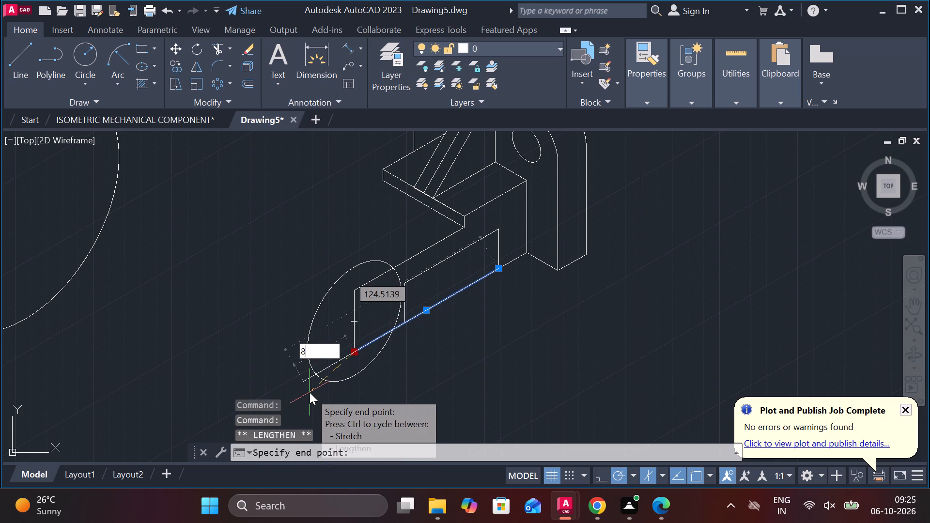
{"action": "key", "text": "Return"}
{"action": "key", "text": "Escape"}
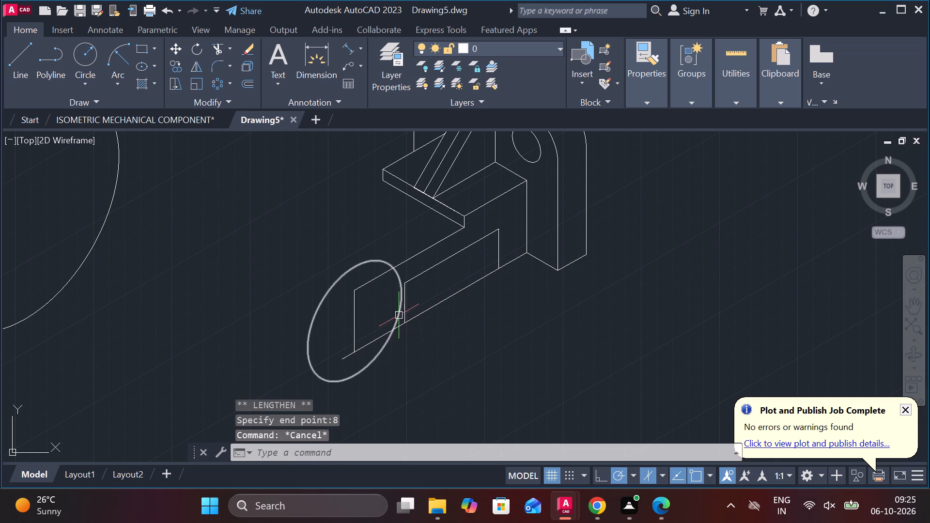
Move the outer vertical edge 8 along 210° from its lower end to the lengthened bottom line's end.
{"action": "left_click", "coordinate": [357, 321]}
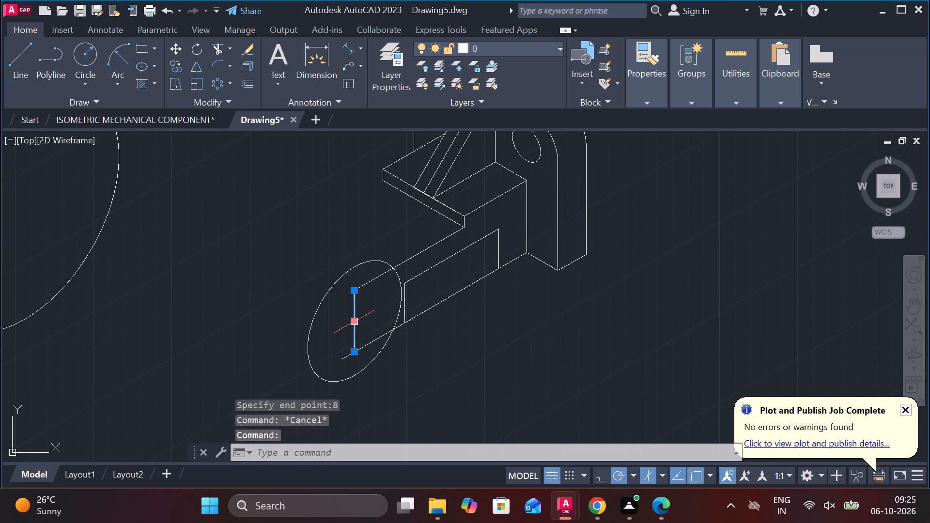
{"action": "key", "text": "m"}
{"action": "key", "text": "Return"}
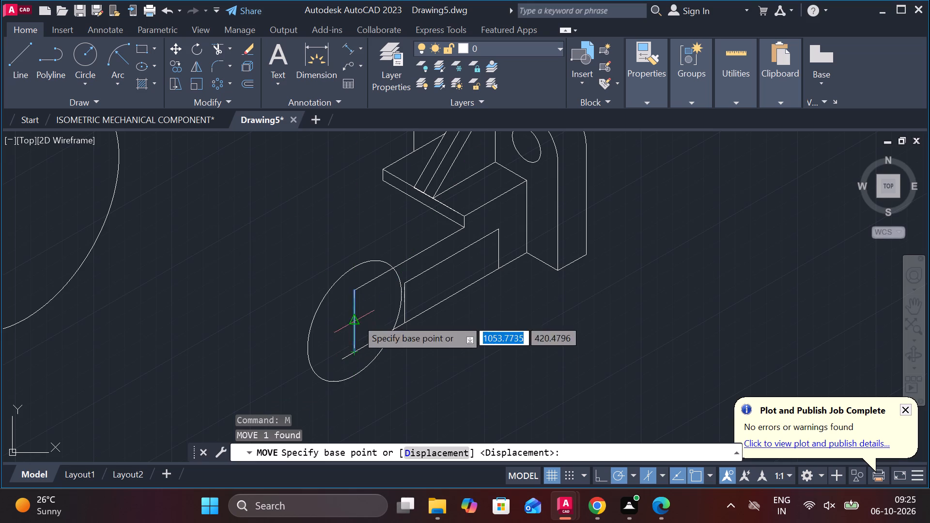
{"action": "left_click", "coordinate": [359, 348]}
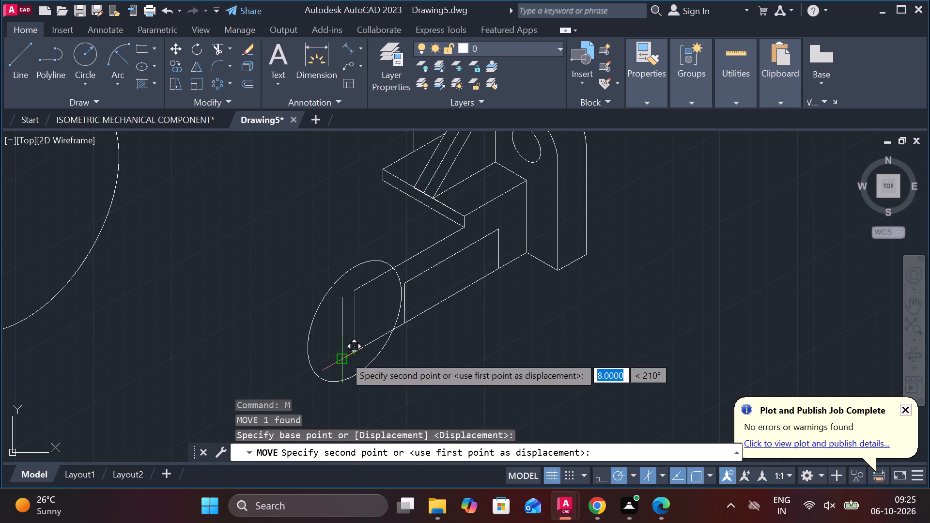
{"action": "left_click", "coordinate": [344, 356]}
{"action": "key", "text": "Escape"}
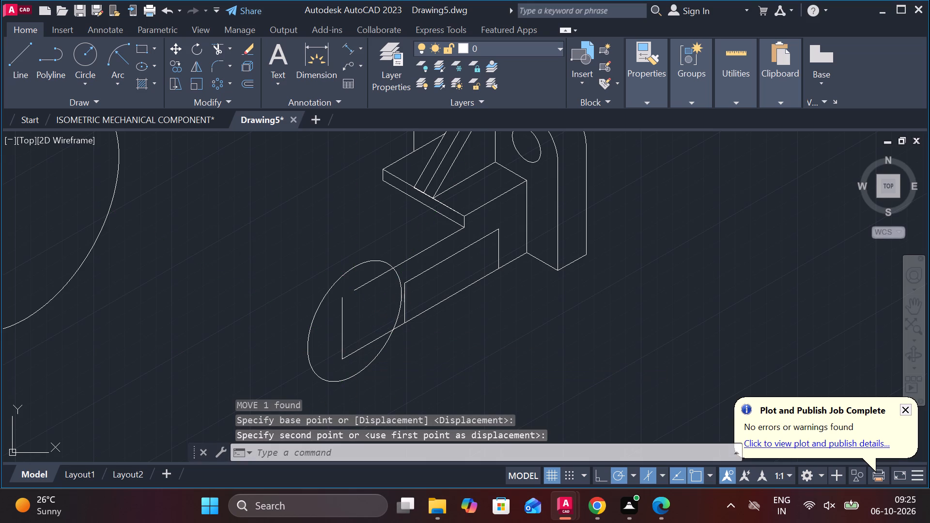
Extend the base's upper 210° line to the moved vertical edge.
{"action": "type", "text": "EX"}
{"action": "key", "text": "space"}
{"action": "left_click", "coordinate": [368, 287]}
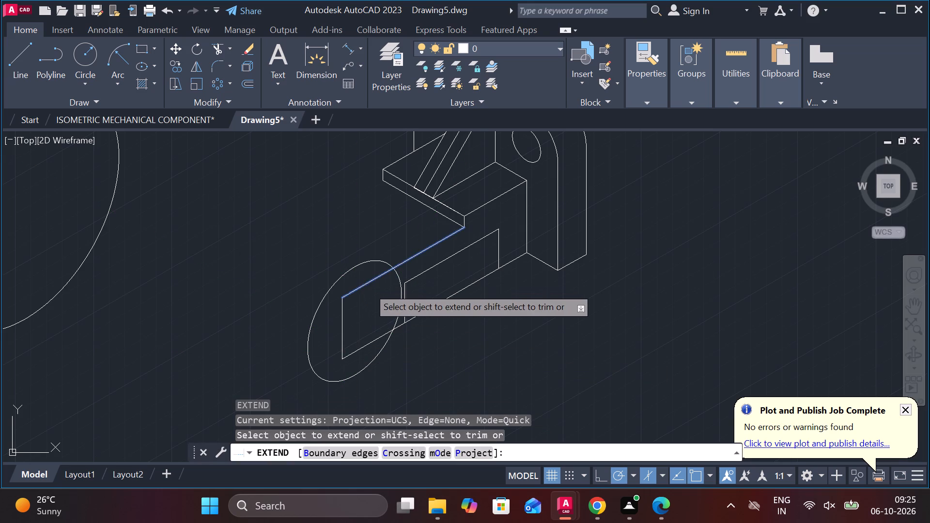
{"action": "key", "text": "Escape"}
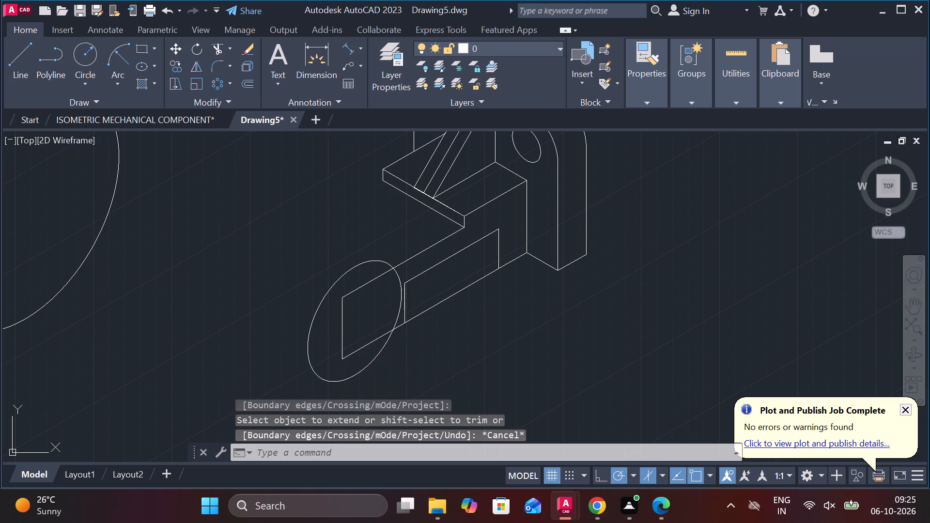
Move the radius 30 isocircle 8 along 210° from its centre to the midpoint of the moved vertical edge.
{"action": "left_click", "coordinate": [378, 358]}
{"action": "key", "text": "m"}
{"action": "key", "text": "Return"}
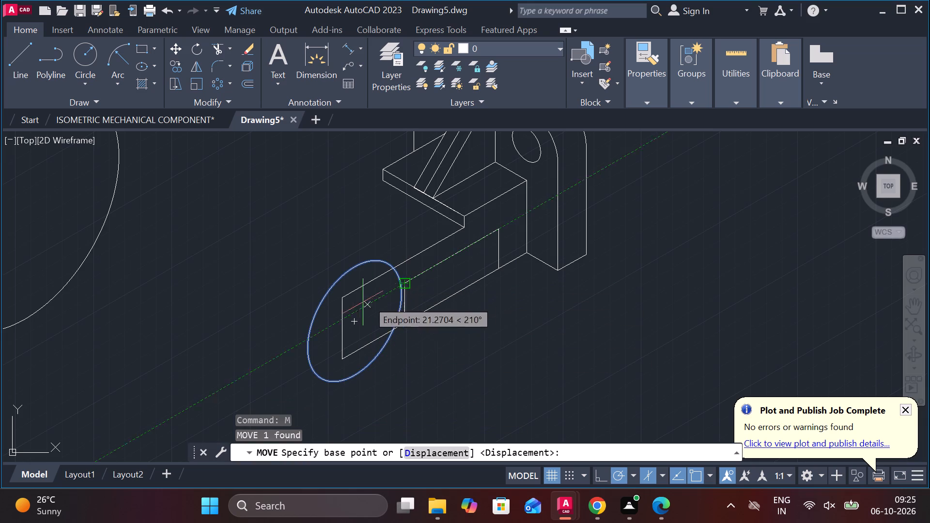
{"action": "left_click", "coordinate": [357, 322]}
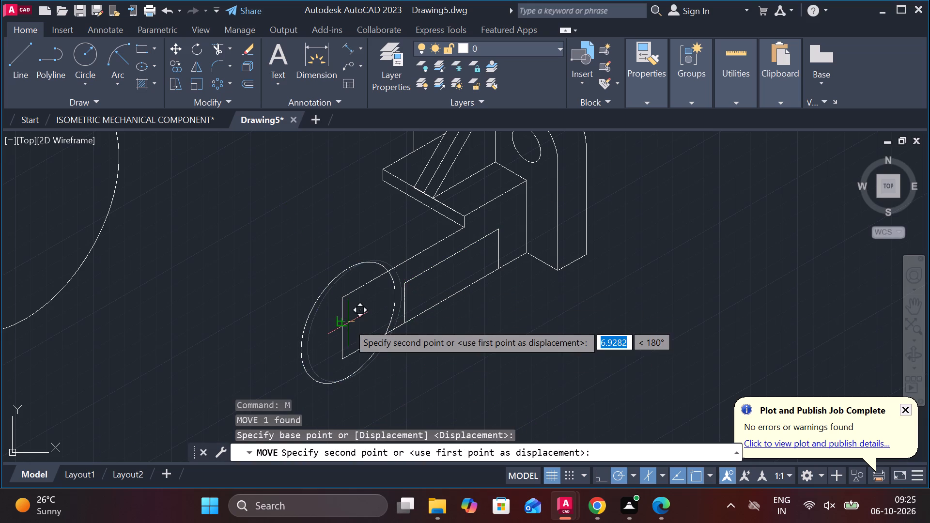
{"action": "scroll", "coordinate": [344, 324], "scroll_direction": "up", "scroll_amount": 2}
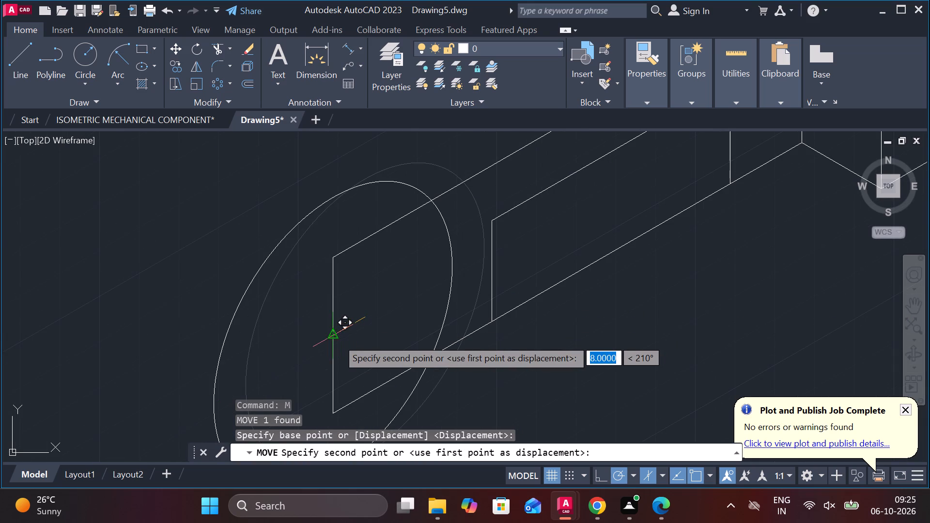
{"action": "left_click", "coordinate": [337, 338]}
{"action": "scroll", "coordinate": [444, 328], "scroll_direction": "down", "scroll_amount": 3}
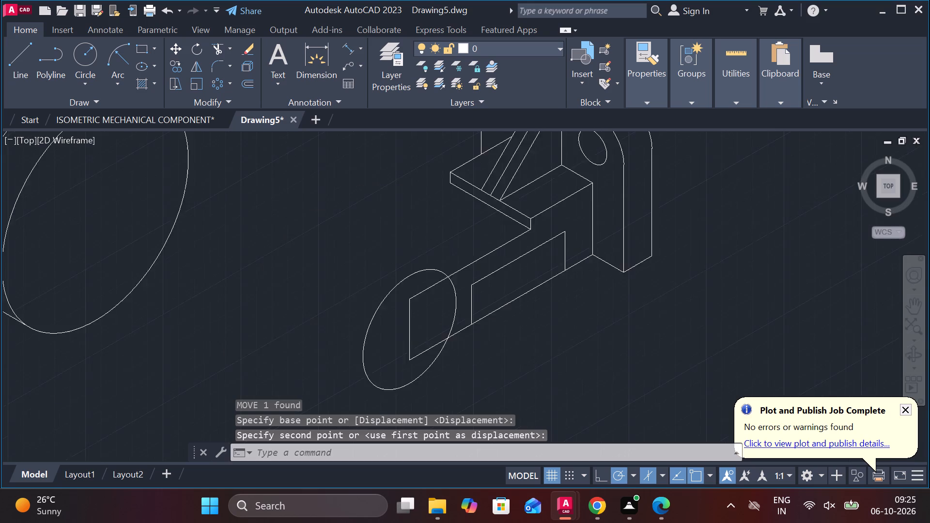
{"action": "key", "text": "Escape"}
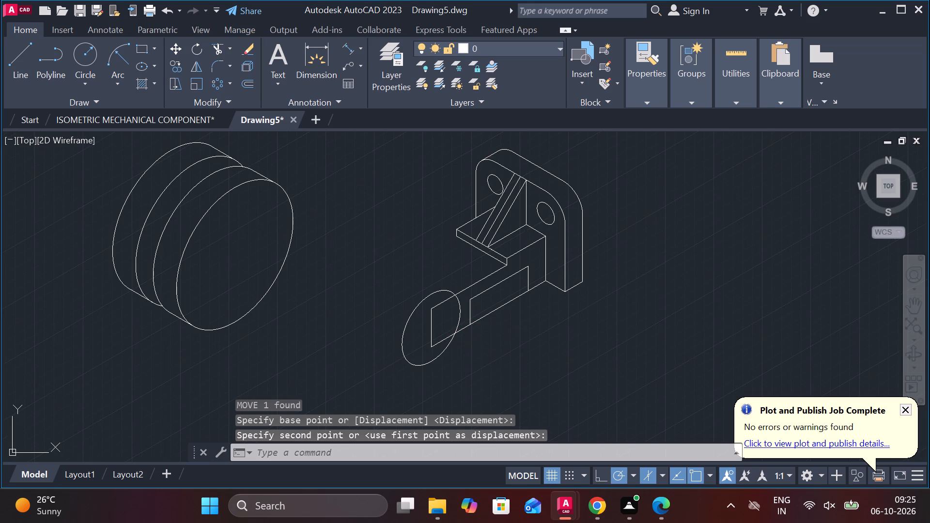
Trim the bottom line from the inner rectangle through the isocircle, and remove the outer vertical edge inside the isocircle.
{"action": "type", "text": "TR"}
{"action": "key", "text": "space"}
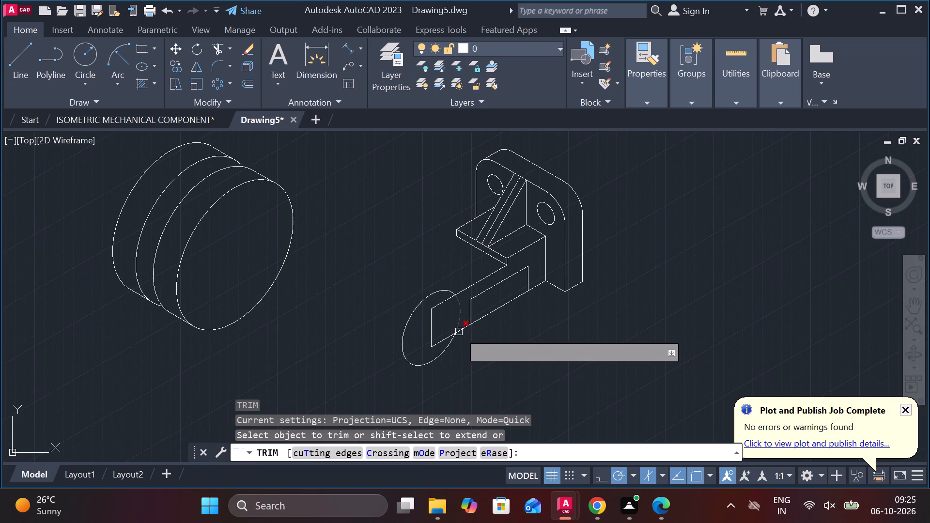
{"action": "scroll", "coordinate": [458, 336], "scroll_direction": "up", "scroll_amount": 1}
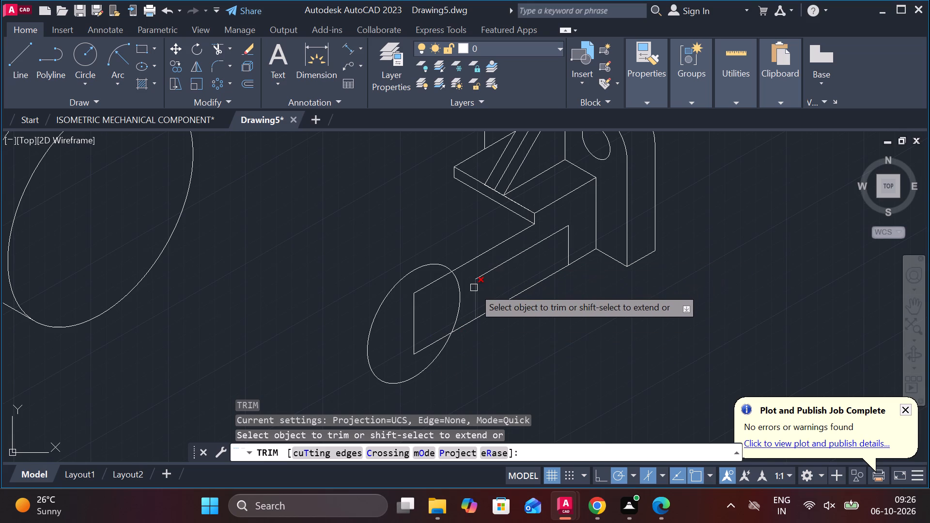
{"action": "left_click", "coordinate": [462, 328]}
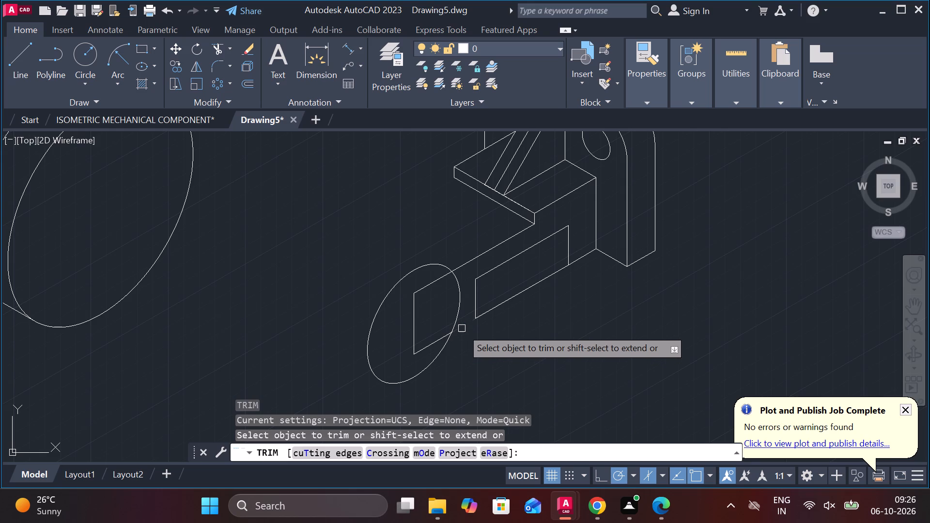
{"action": "left_click", "coordinate": [430, 342]}
{"action": "left_click", "coordinate": [417, 339]}
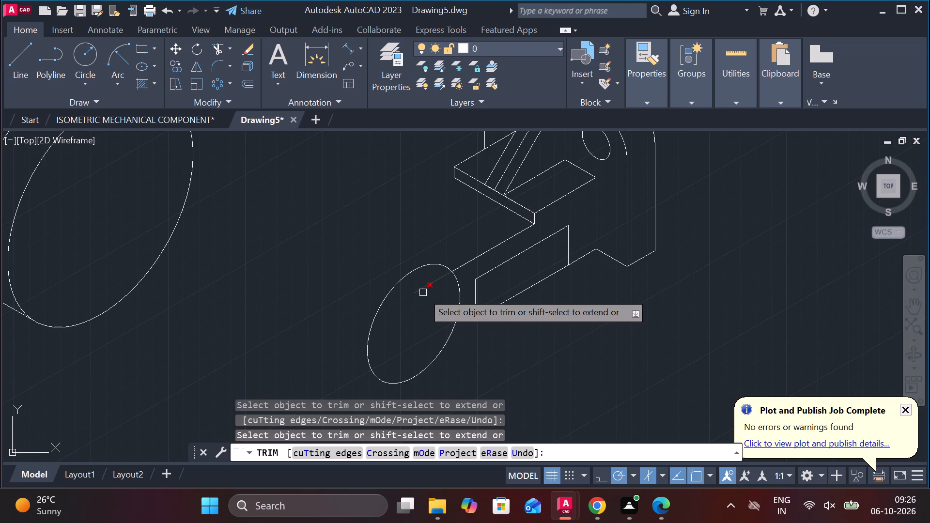
{"action": "key", "text": "Escape"}
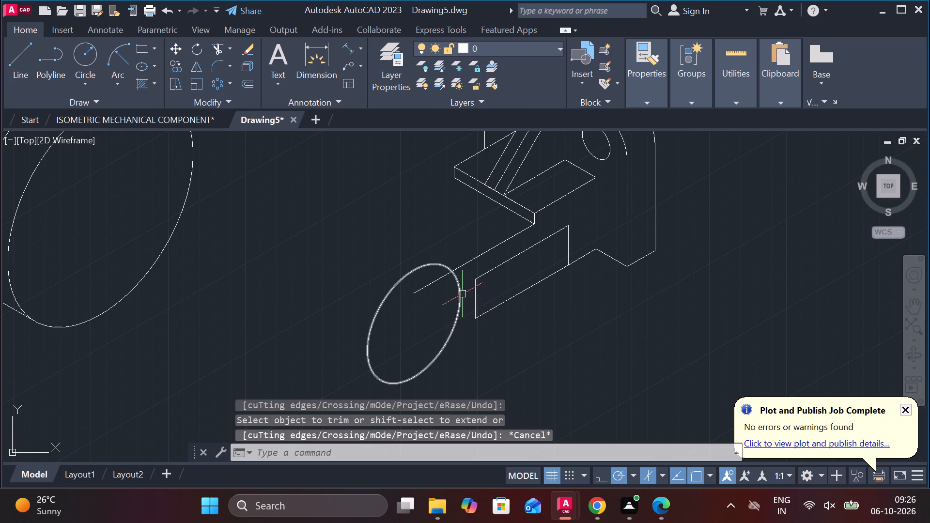
Extend the base's upper 210° line through the radius 30 isocircle to its far side.
{"action": "type", "text": "EX"}
{"action": "key", "text": "space"}
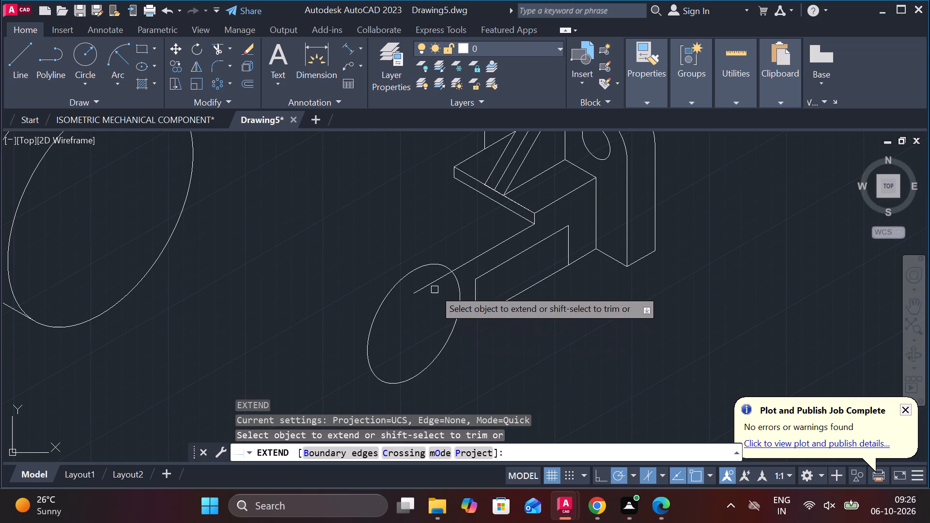
{"action": "left_click", "coordinate": [429, 288]}
{"action": "key", "text": "Escape"}
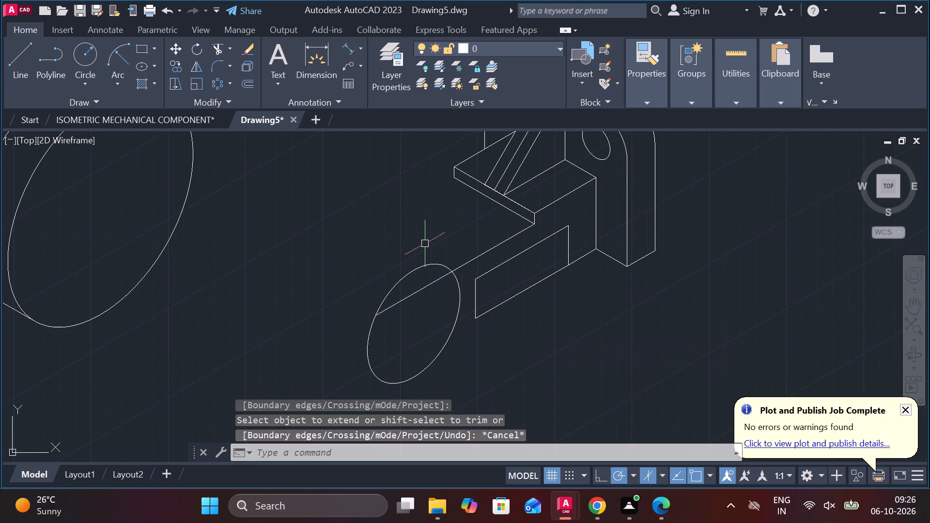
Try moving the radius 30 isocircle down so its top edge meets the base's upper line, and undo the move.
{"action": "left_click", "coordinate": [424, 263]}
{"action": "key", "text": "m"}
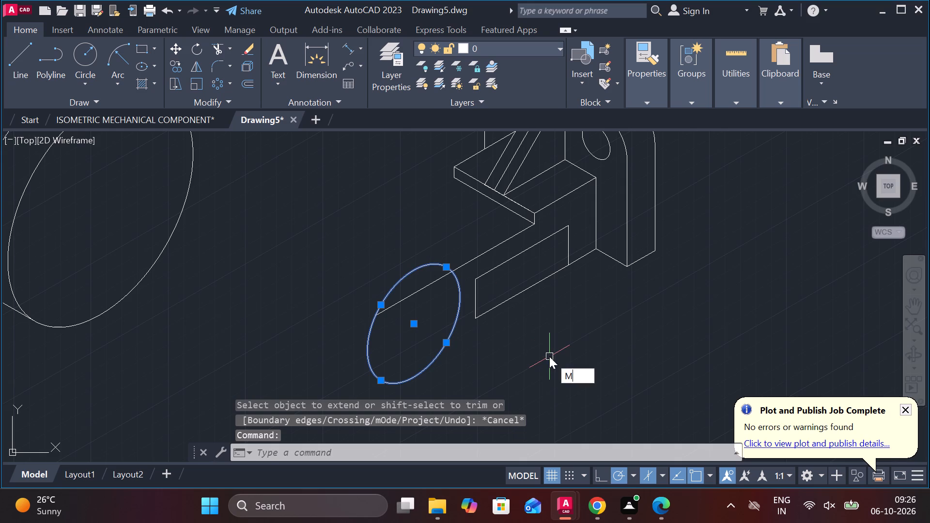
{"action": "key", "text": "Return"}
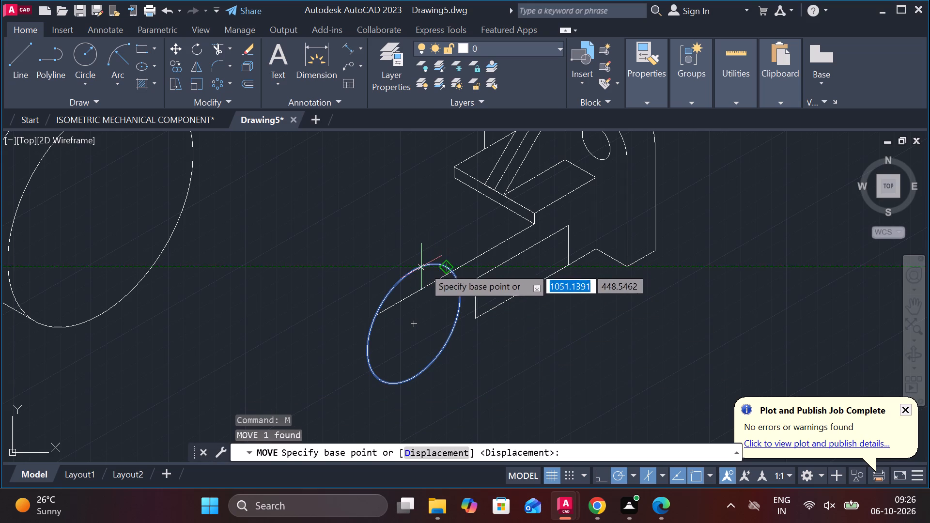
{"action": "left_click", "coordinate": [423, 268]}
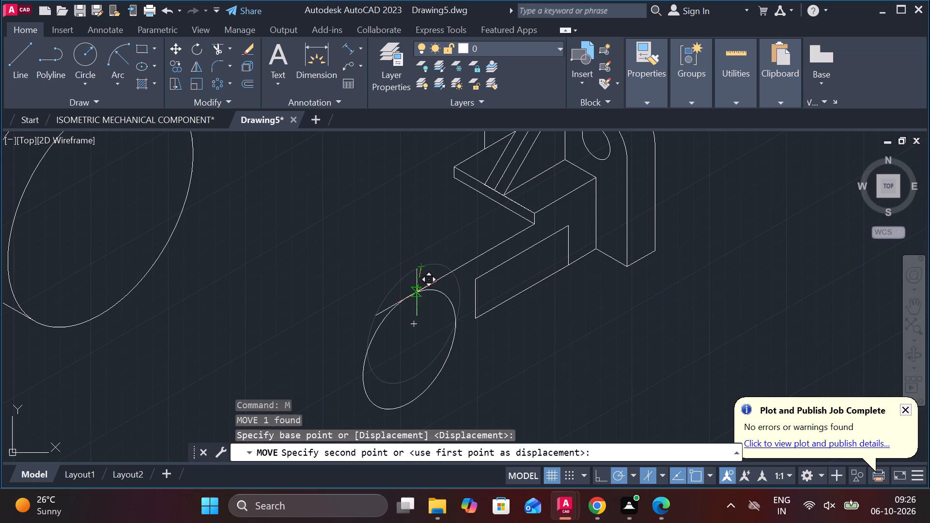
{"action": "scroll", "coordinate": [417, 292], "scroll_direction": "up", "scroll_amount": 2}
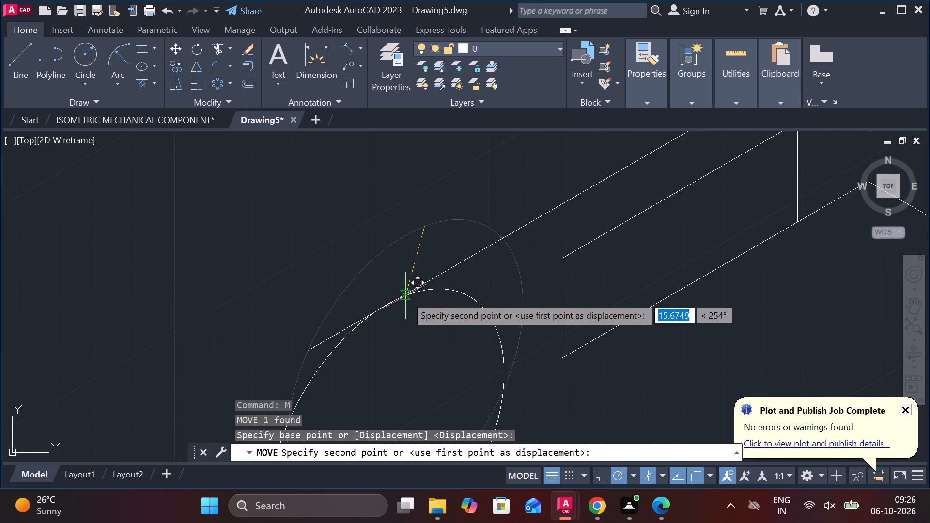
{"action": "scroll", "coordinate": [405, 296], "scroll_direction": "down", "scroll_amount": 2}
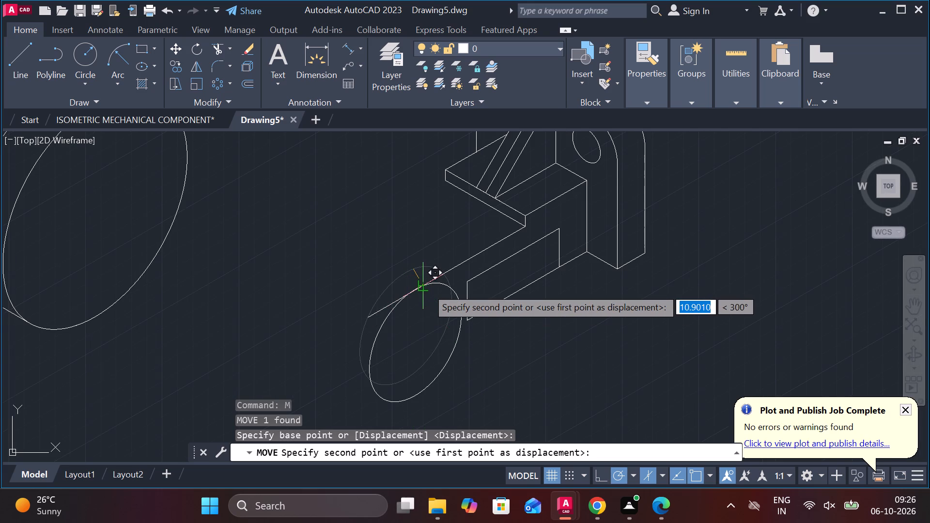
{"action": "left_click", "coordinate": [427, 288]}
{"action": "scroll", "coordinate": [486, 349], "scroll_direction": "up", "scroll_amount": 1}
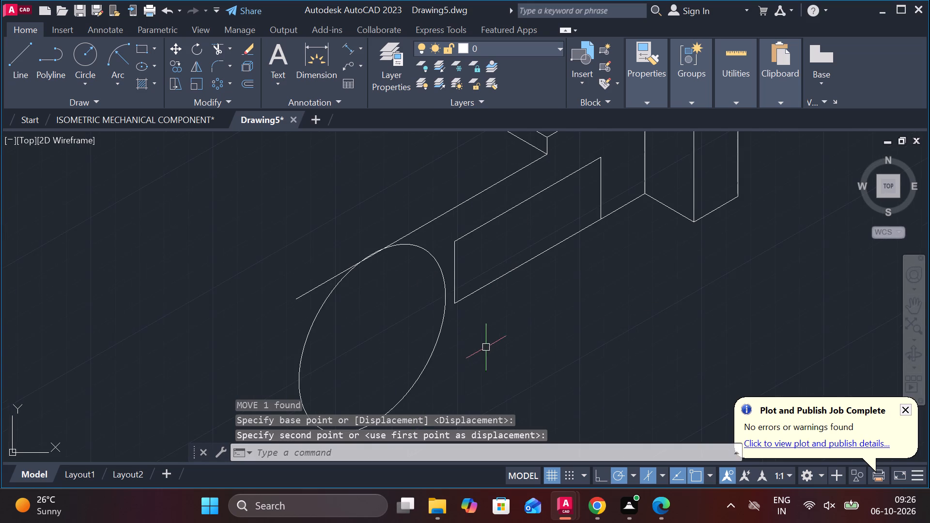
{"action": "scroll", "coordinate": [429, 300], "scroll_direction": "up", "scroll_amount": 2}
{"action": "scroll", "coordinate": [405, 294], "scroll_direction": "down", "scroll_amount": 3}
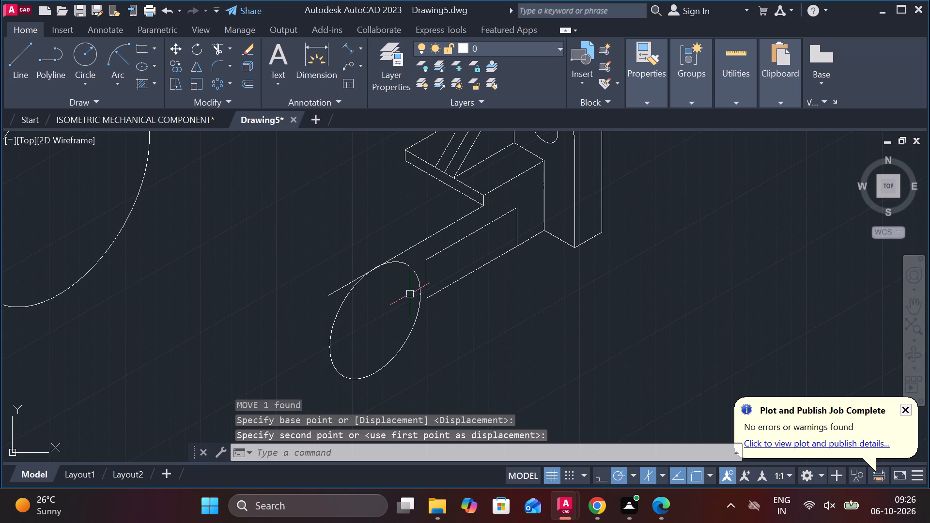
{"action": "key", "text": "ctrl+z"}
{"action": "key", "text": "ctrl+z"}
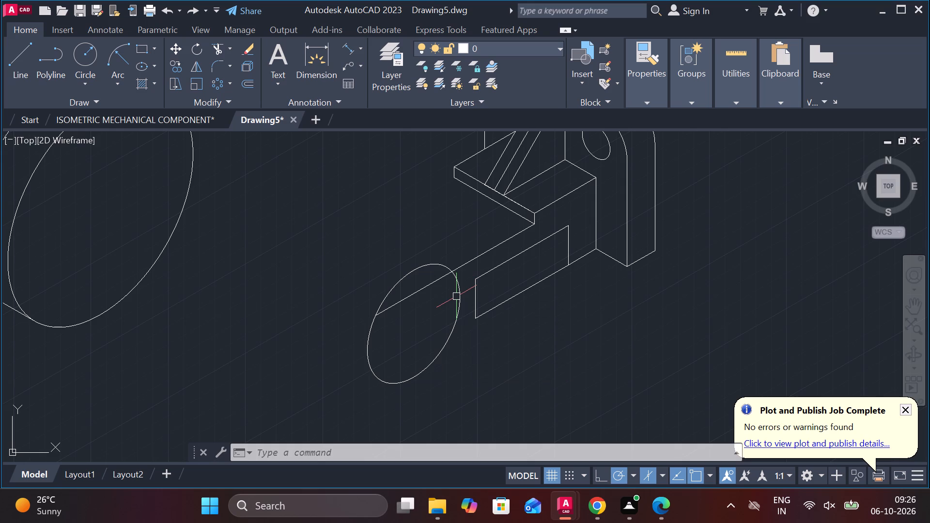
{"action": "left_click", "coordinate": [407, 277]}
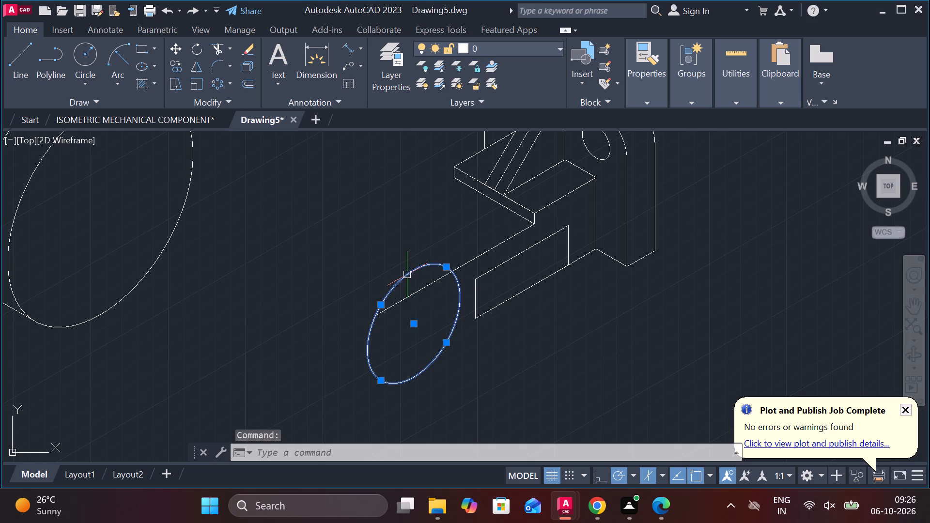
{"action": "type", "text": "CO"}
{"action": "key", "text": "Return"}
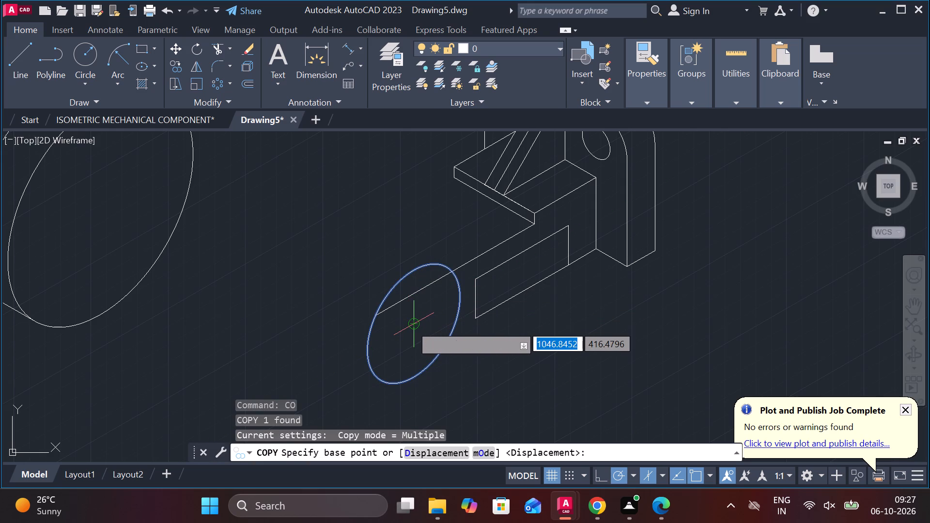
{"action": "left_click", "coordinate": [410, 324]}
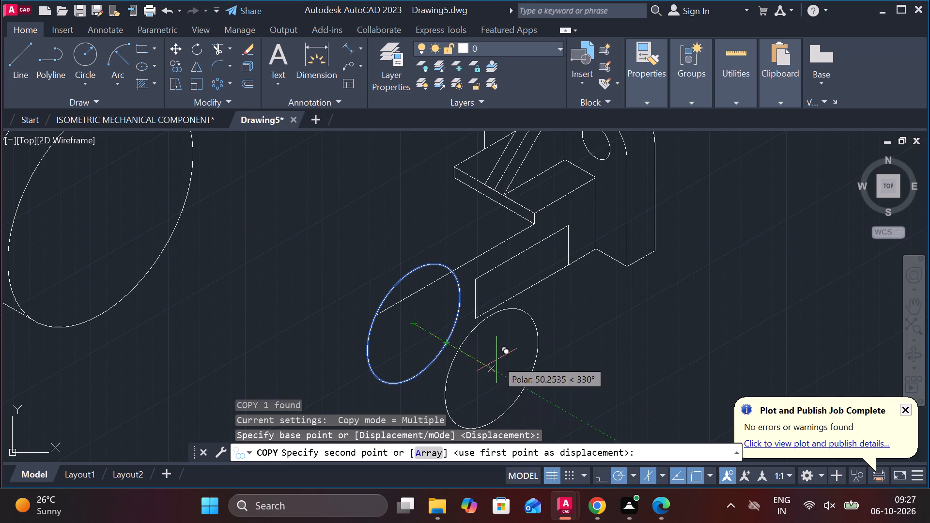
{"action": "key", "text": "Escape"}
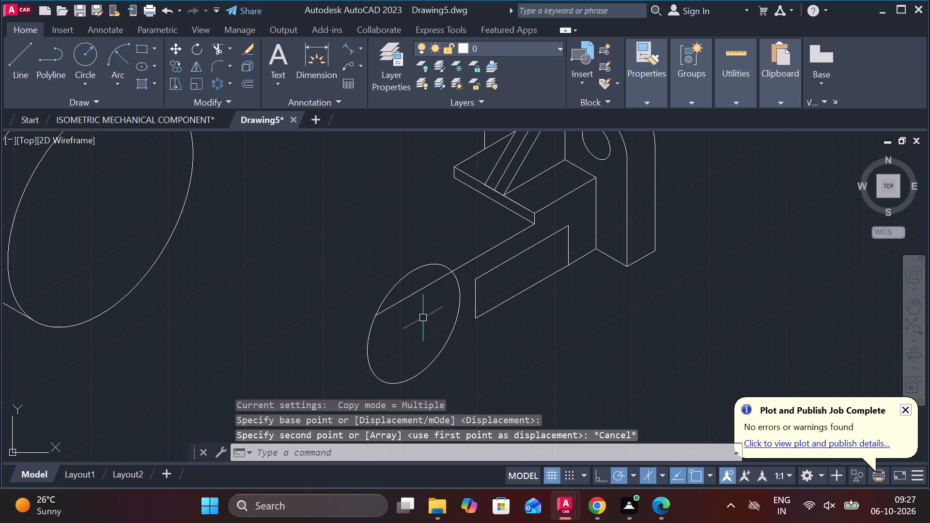
Erase the radius 30 isocircle at the end of the base arm.
{"action": "left_click", "coordinate": [449, 358]}
{"action": "left_click", "coordinate": [444, 348]}
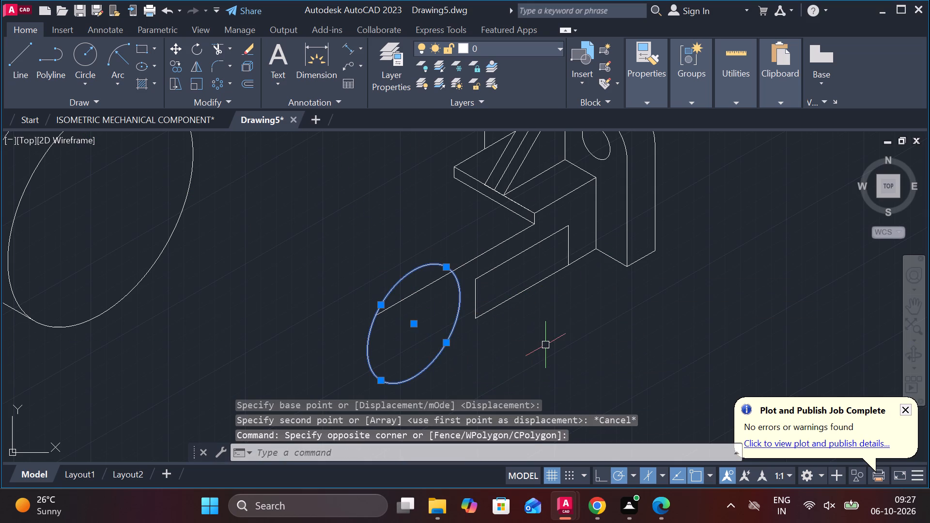
{"action": "key", "text": "e"}
{"action": "key", "text": "Return"}
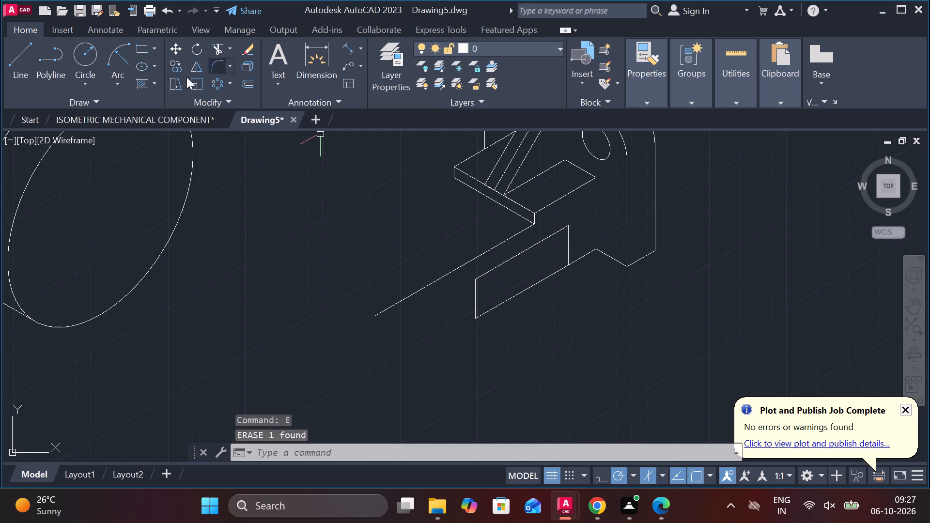
Lengthen the base's upper line by 10 along 210° from its free end.
{"action": "left_click", "coordinate": [21, 55]}
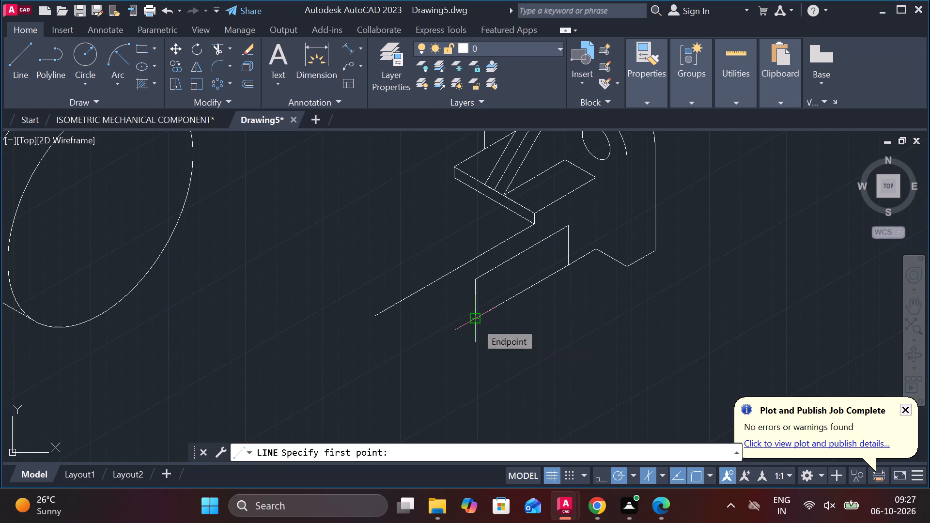
{"action": "key", "text": "Escape"}
{"action": "left_click", "coordinate": [393, 309]}
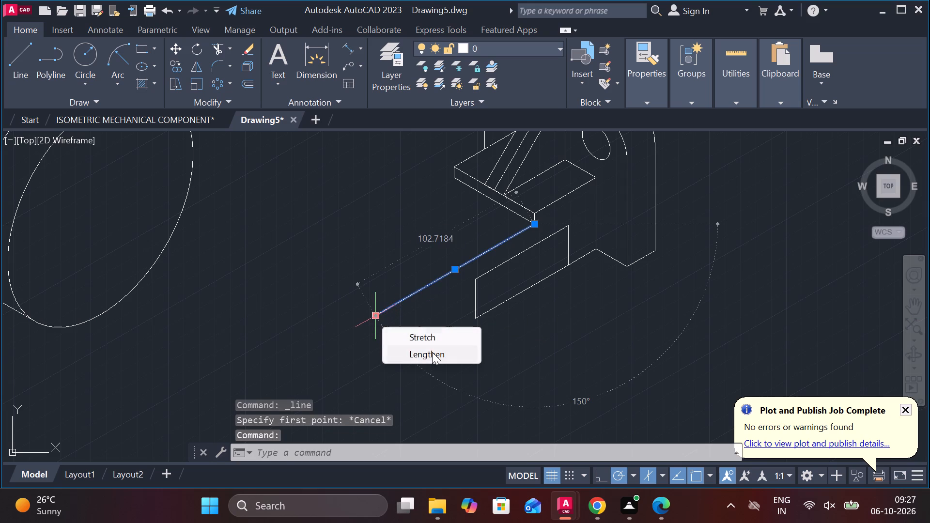
{"action": "left_click", "coordinate": [432, 356]}
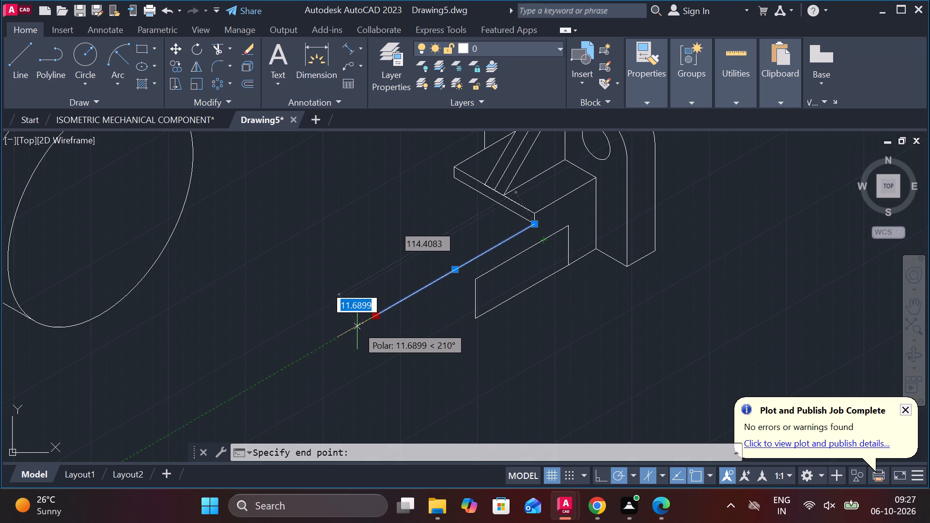
{"action": "type", "text": "11"}
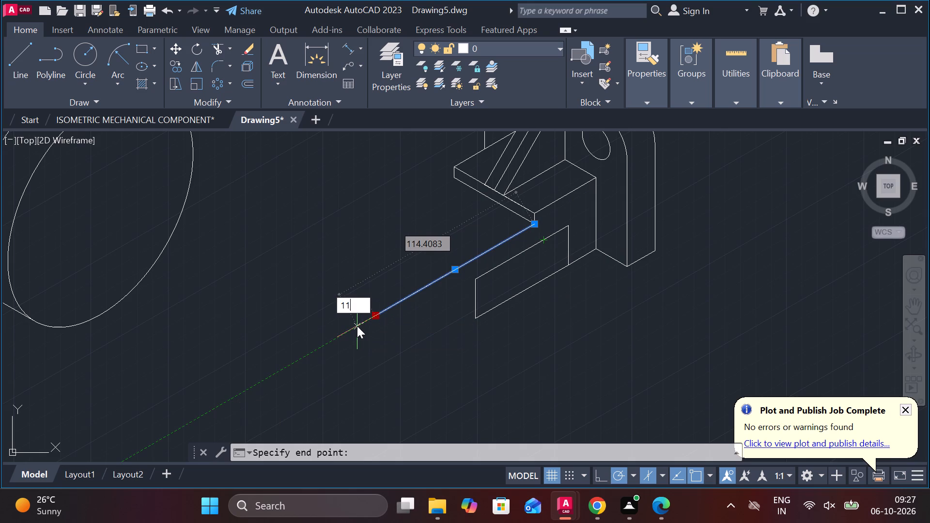
{"action": "key", "text": "BackSpace"}
{"action": "key", "text": "0"}
{"action": "key", "text": "Return"}
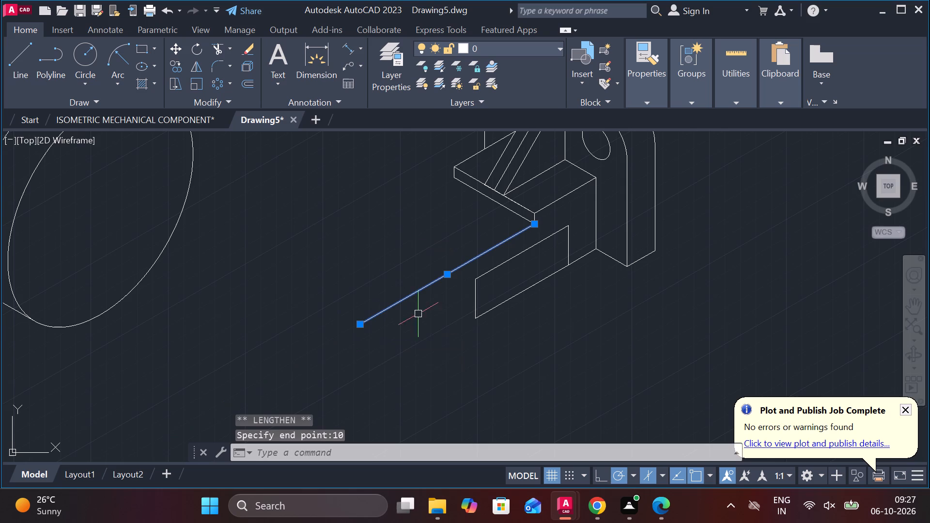
{"action": "key", "text": "Escape"}
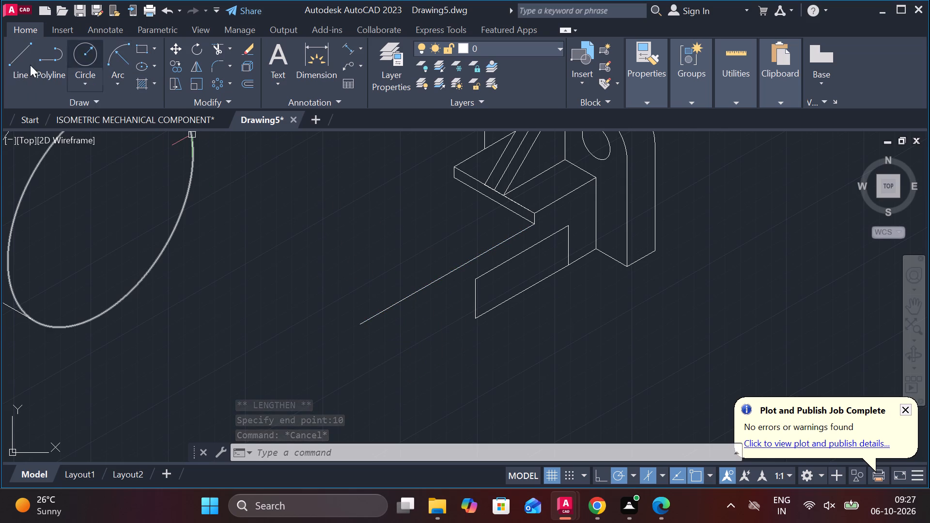
Draw a vertical line 30 long downward from the free end of the base's upper line.
{"action": "left_click", "coordinate": [0, 55]}
{"action": "left_click", "coordinate": [12, 56]}
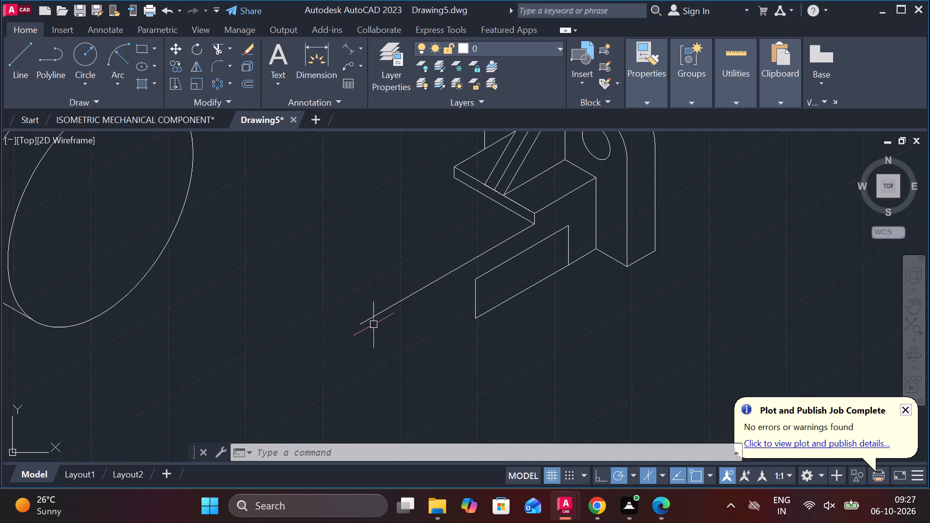
{"action": "left_click", "coordinate": [25, 58]}
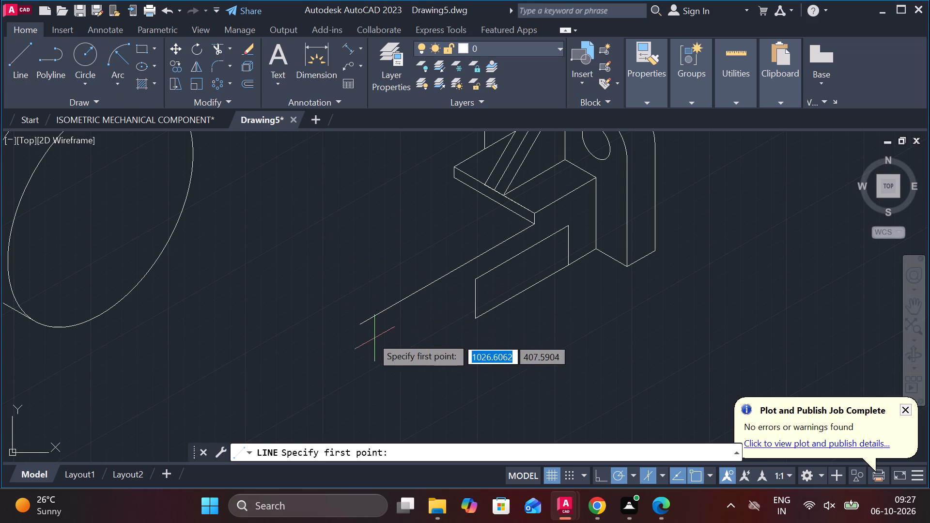
{"action": "left_click", "coordinate": [361, 325]}
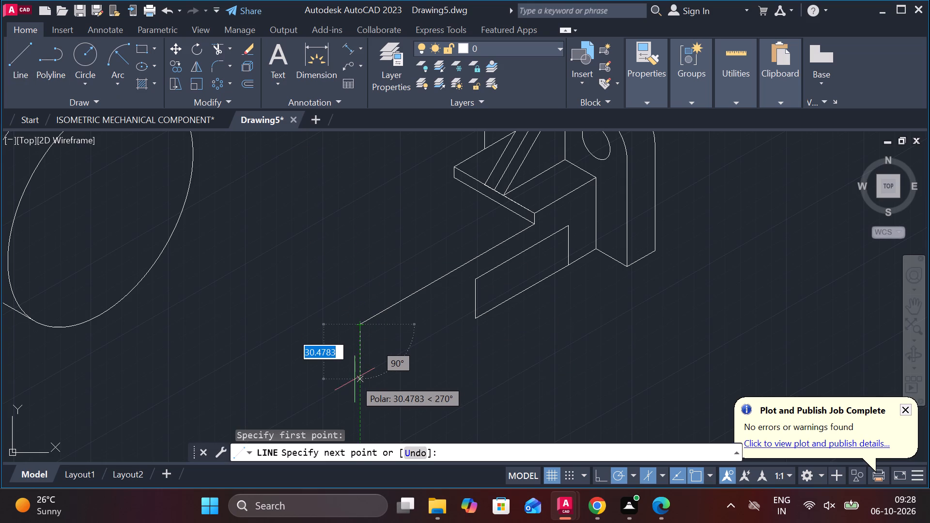
{"action": "type", "text": "30"}
{"action": "key", "text": "Return"}
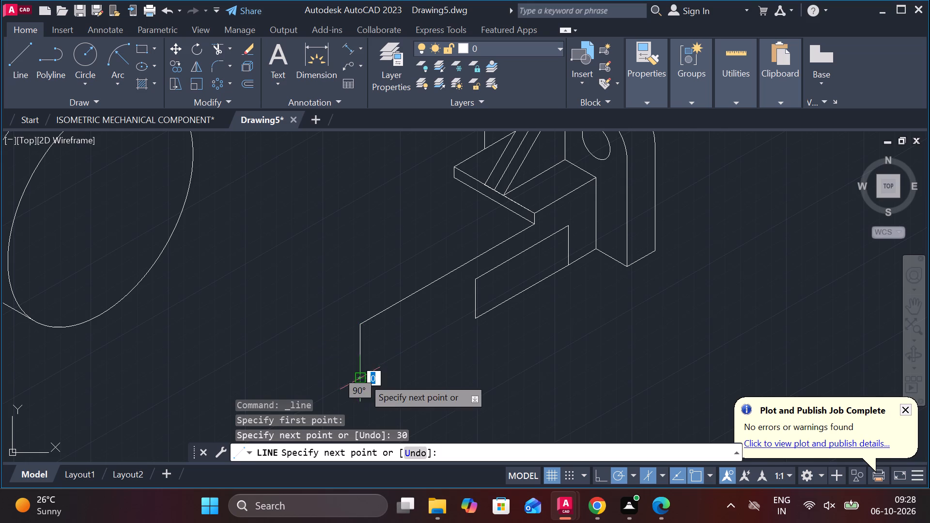
{"action": "key", "text": "Escape"}
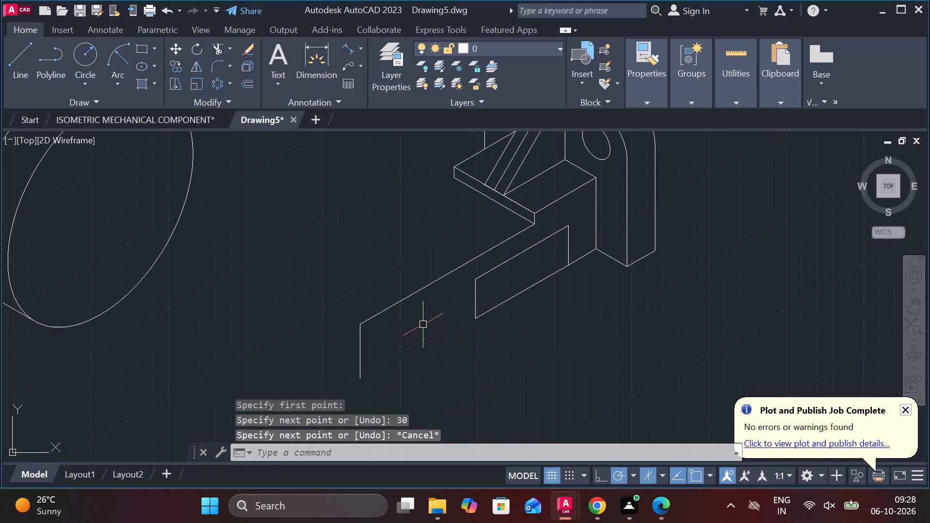
Draw a radius 30 isocircle centred on the lower end of the 30-long vertical line.
{"action": "type", "text": "EL"}
{"action": "key", "text": "Return"}
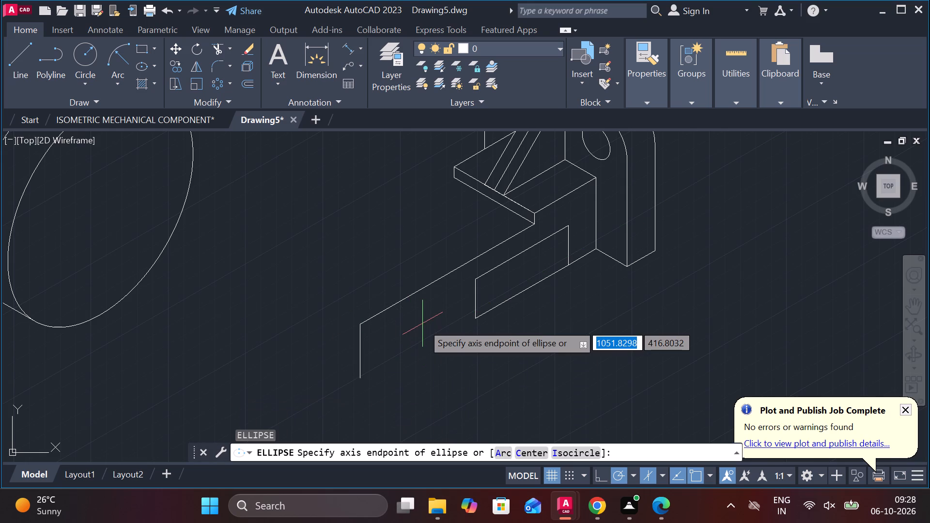
{"action": "key", "text": "i"}
{"action": "key", "text": "Return"}
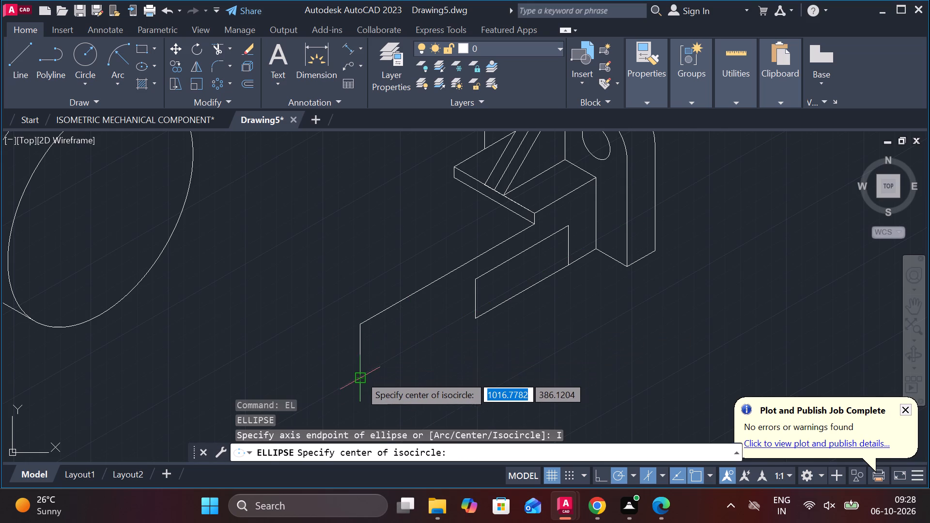
{"action": "left_click", "coordinate": [360, 375]}
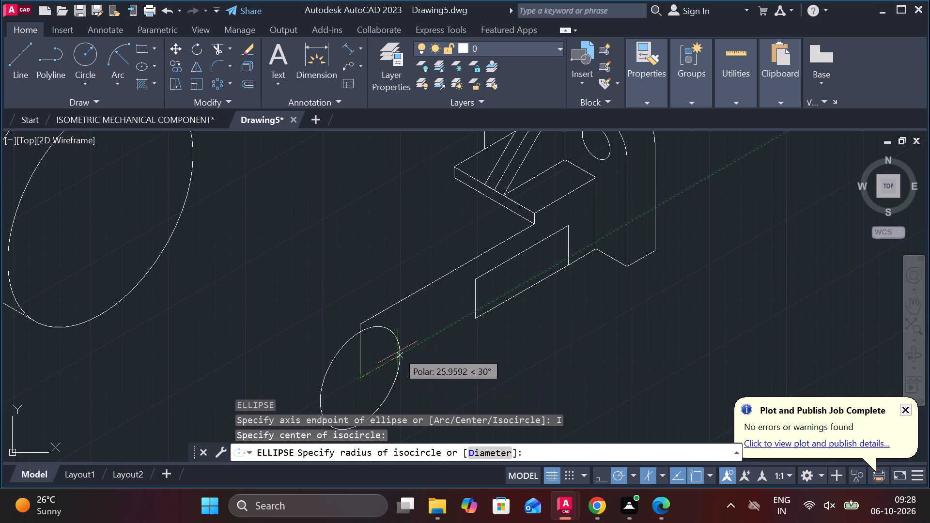
{"action": "middle_click_drag", "start_coordinate": [389, 351], "coordinate": [381, 252]}
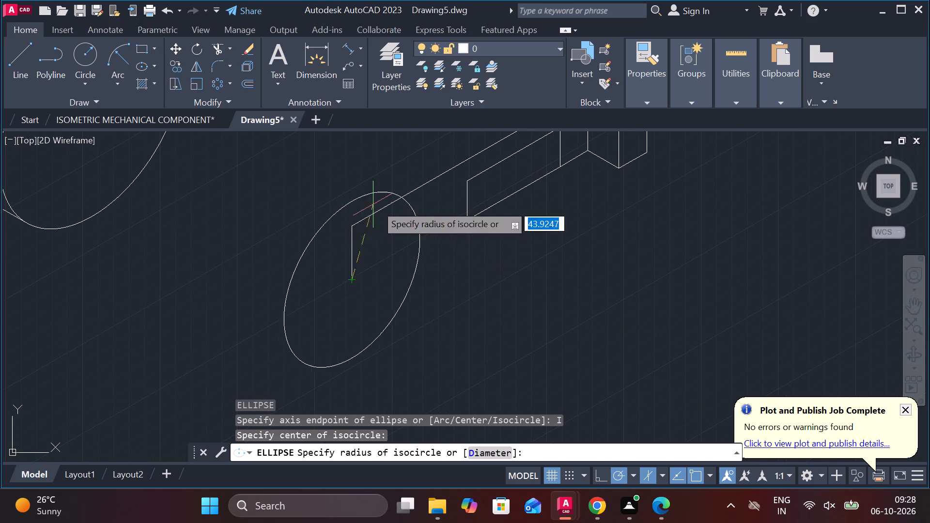
{"action": "type", "text": "30"}
{"action": "key", "text": "Return"}
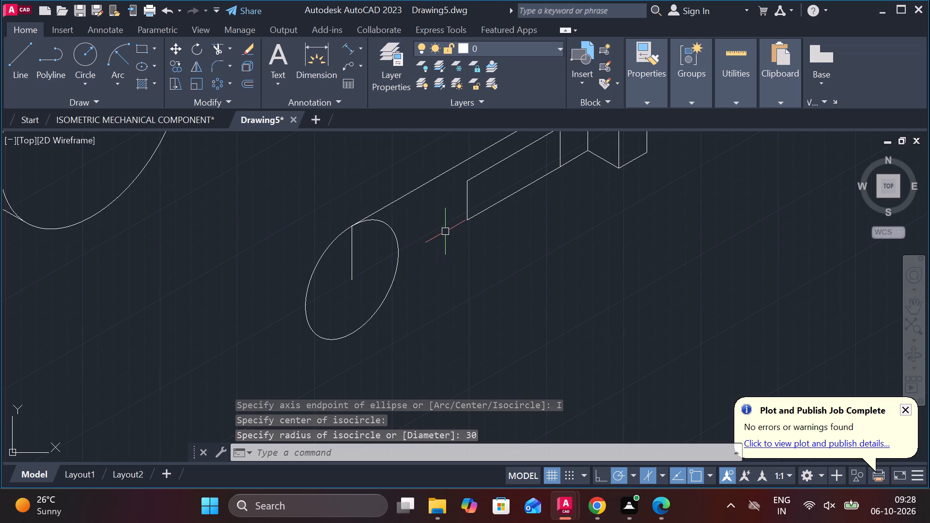
{"action": "scroll", "coordinate": [445, 231], "scroll_direction": "down", "scroll_amount": 1}
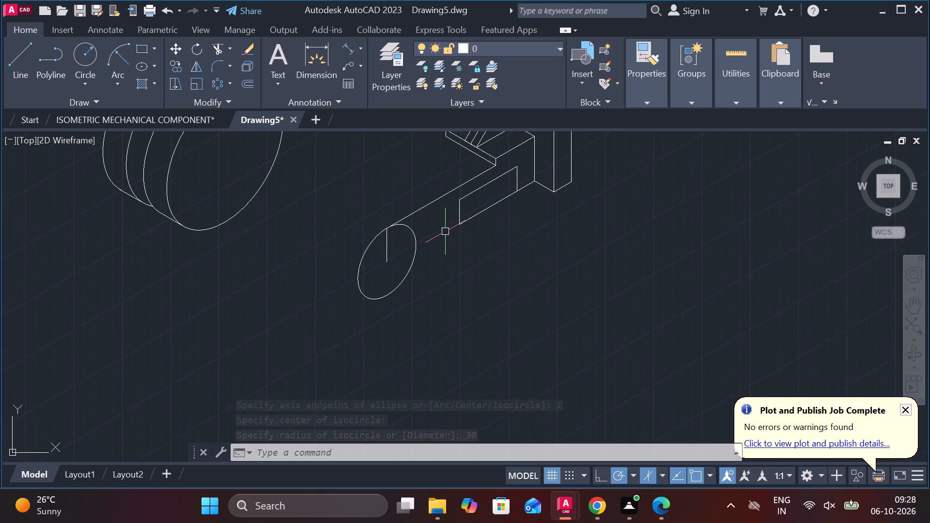
{"action": "scroll", "coordinate": [445, 231], "scroll_direction": "up", "scroll_amount": 1}
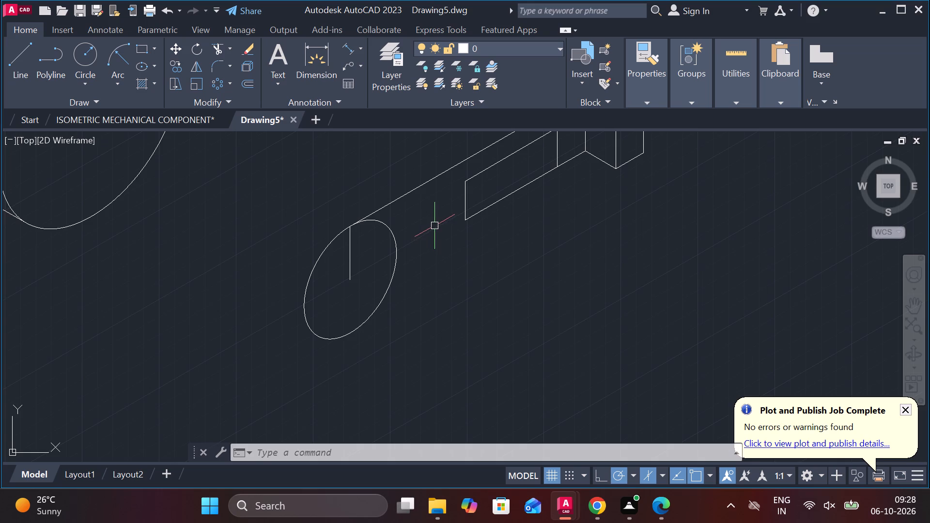
{"action": "middle_click_drag", "start_coordinate": [434, 224], "coordinate": [417, 263]}
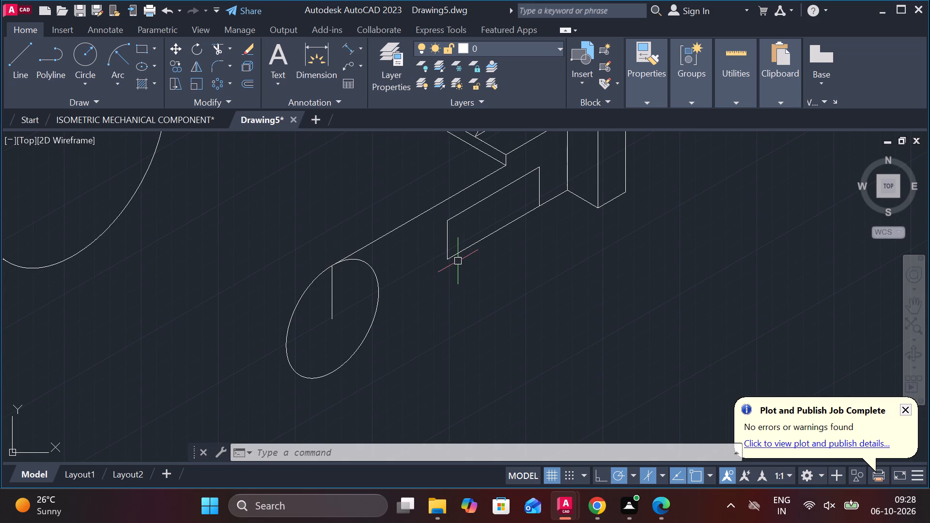
Undo the radius 30 isocircle at the lower end of the 30-long vertical line.
{"action": "left_click", "coordinate": [371, 263]}
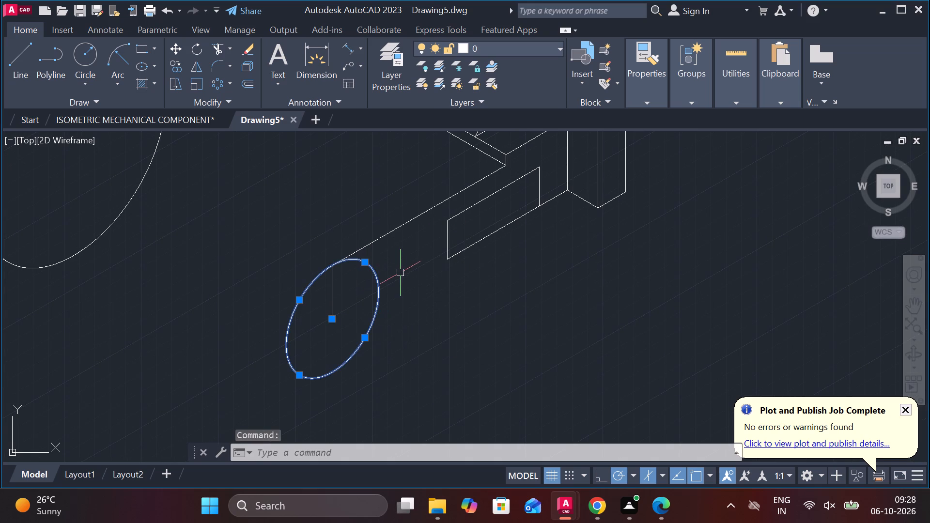
{"action": "key", "text": "Escape"}
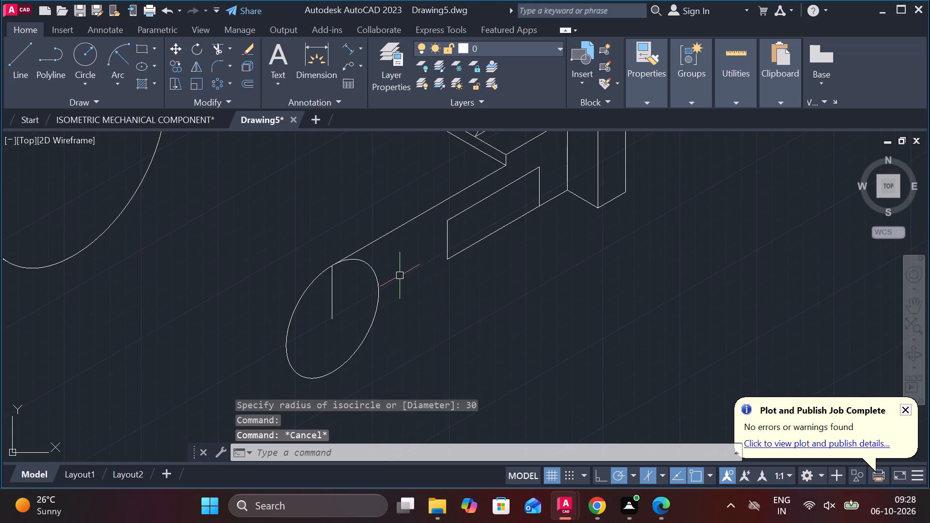
{"action": "key", "text": "ctrl+z"}
{"action": "key", "text": "ctrl+z"}
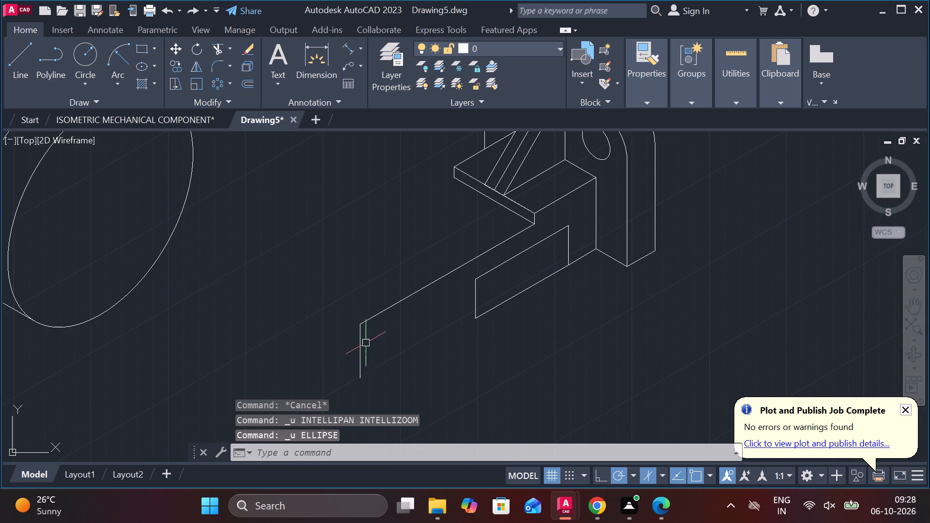
{"action": "left_click", "coordinate": [355, 346]}
{"action": "key", "text": "Escape"}
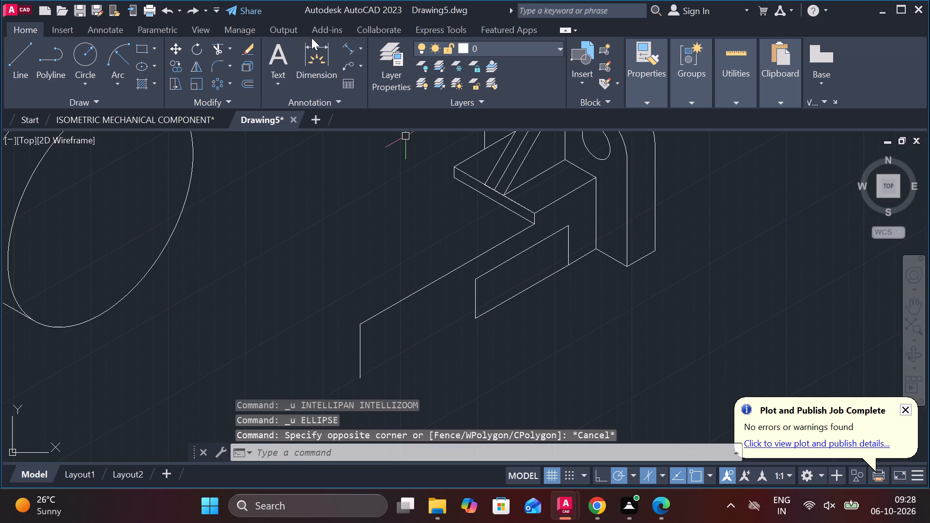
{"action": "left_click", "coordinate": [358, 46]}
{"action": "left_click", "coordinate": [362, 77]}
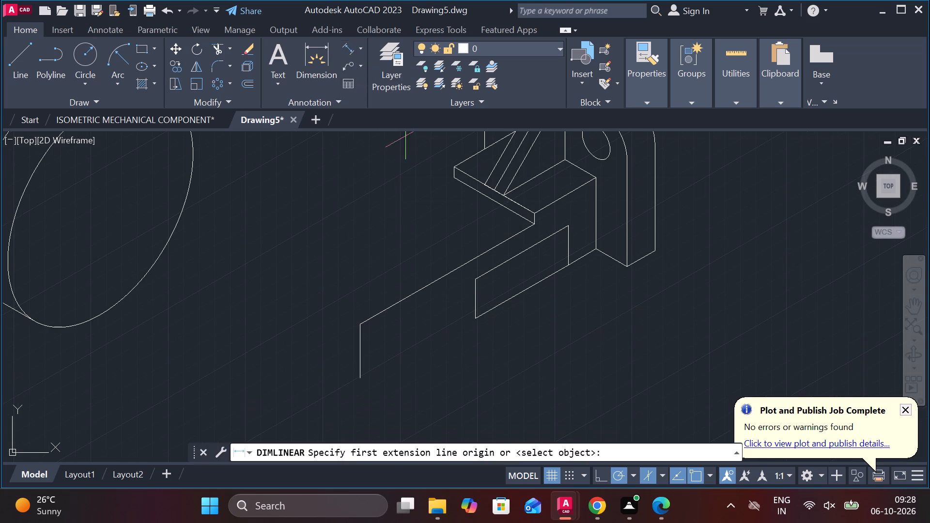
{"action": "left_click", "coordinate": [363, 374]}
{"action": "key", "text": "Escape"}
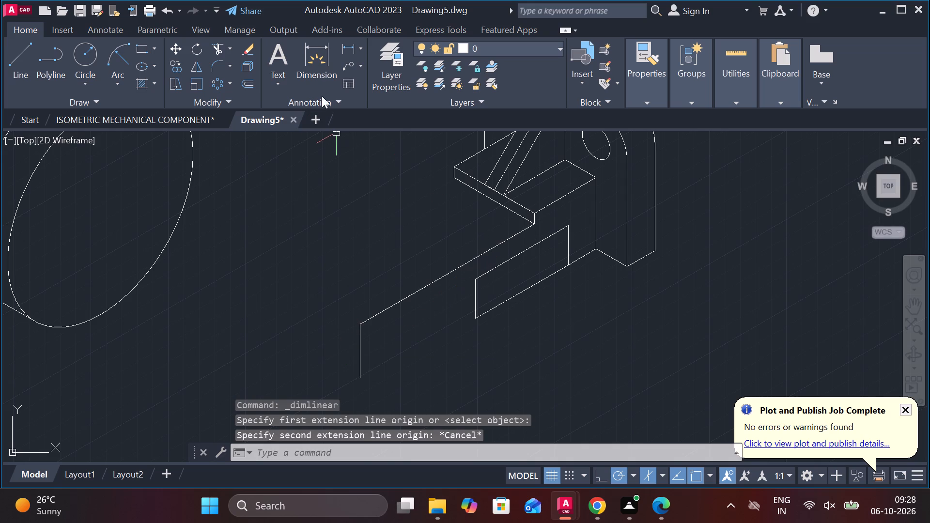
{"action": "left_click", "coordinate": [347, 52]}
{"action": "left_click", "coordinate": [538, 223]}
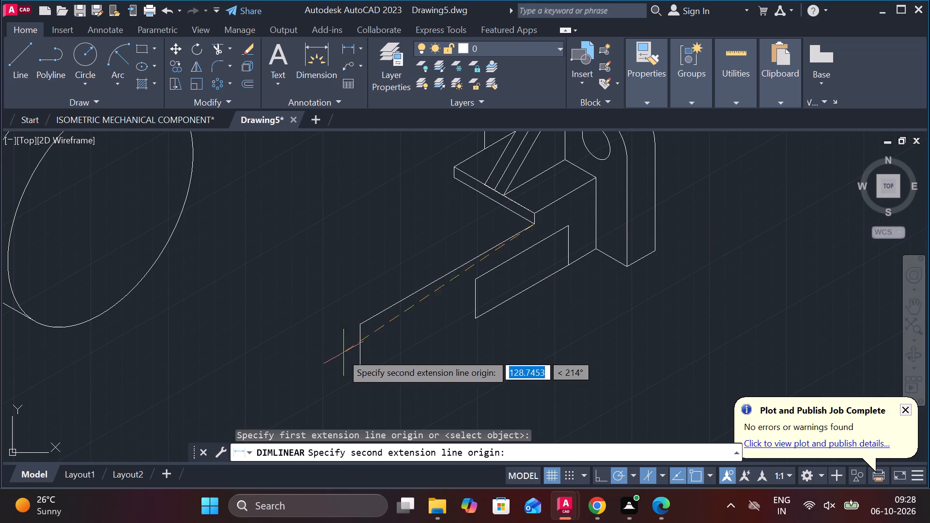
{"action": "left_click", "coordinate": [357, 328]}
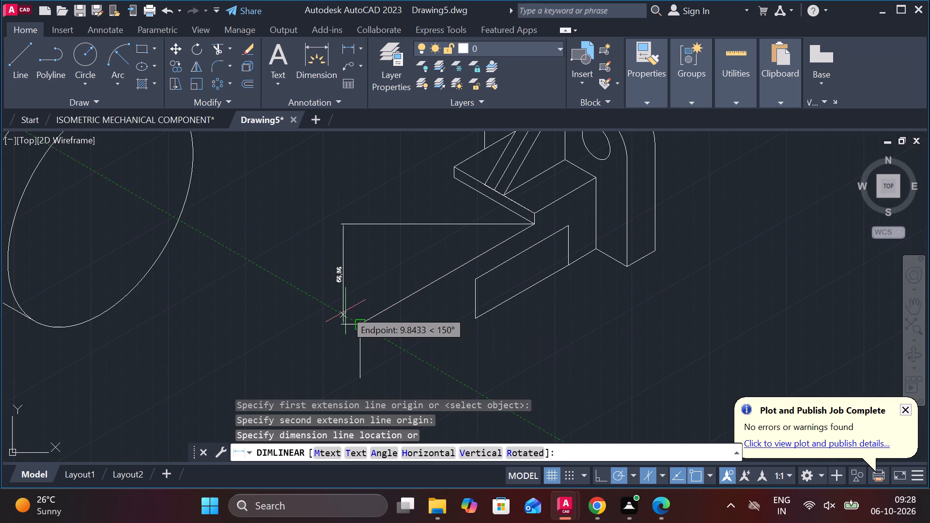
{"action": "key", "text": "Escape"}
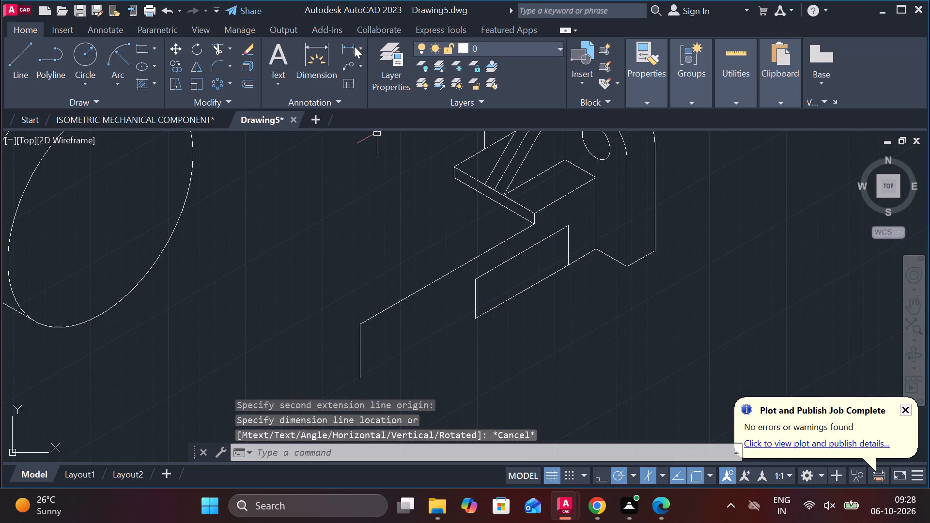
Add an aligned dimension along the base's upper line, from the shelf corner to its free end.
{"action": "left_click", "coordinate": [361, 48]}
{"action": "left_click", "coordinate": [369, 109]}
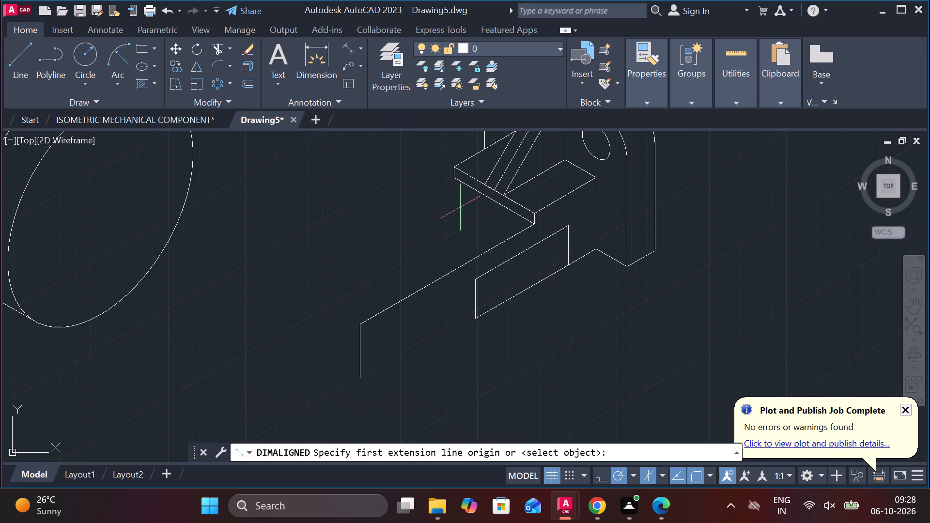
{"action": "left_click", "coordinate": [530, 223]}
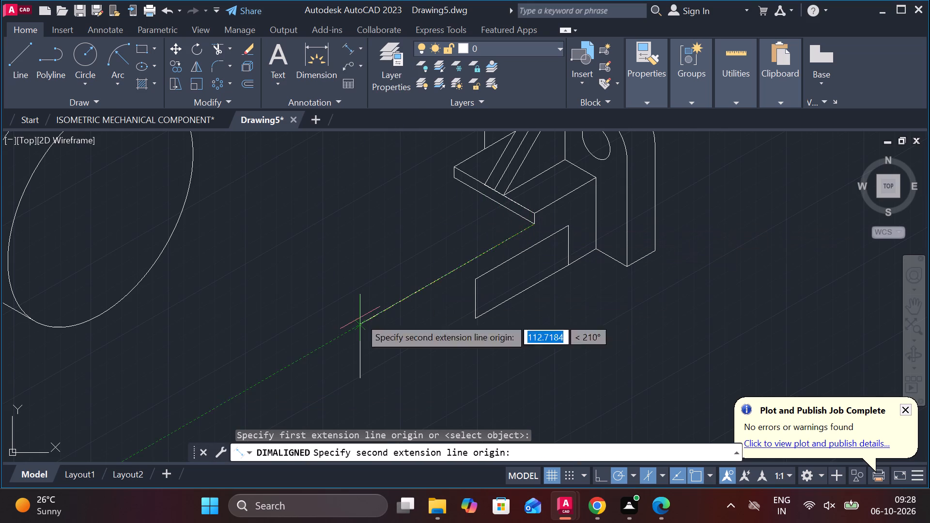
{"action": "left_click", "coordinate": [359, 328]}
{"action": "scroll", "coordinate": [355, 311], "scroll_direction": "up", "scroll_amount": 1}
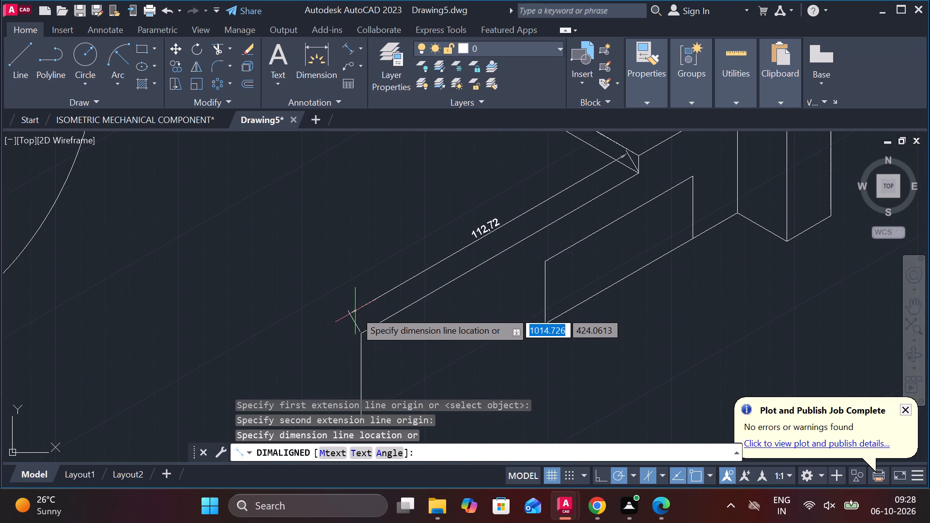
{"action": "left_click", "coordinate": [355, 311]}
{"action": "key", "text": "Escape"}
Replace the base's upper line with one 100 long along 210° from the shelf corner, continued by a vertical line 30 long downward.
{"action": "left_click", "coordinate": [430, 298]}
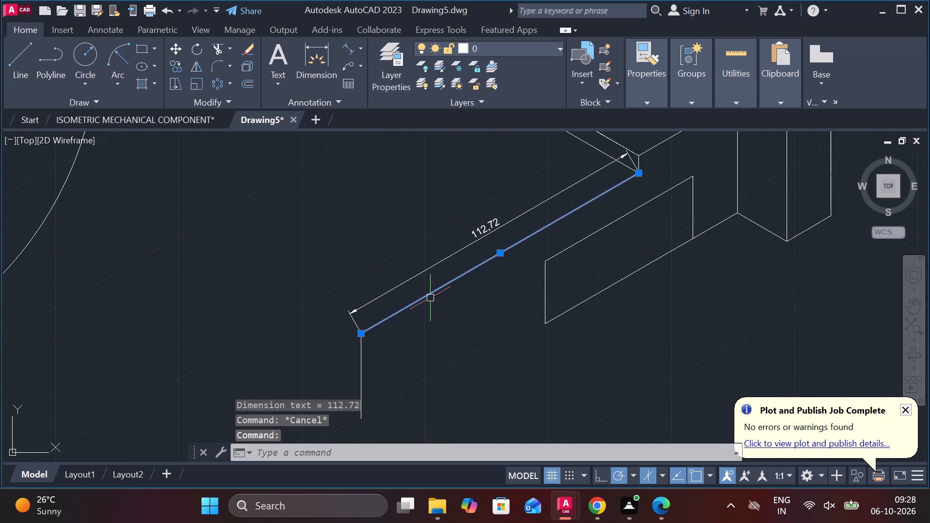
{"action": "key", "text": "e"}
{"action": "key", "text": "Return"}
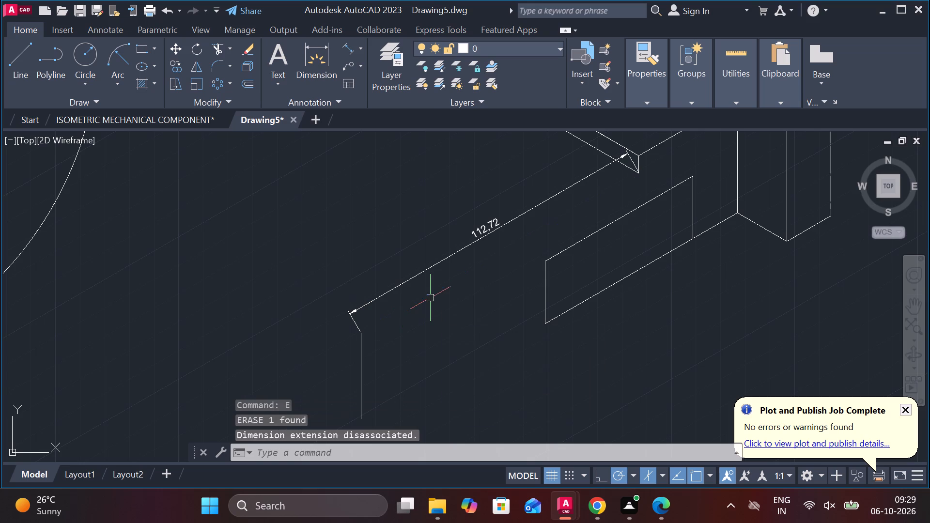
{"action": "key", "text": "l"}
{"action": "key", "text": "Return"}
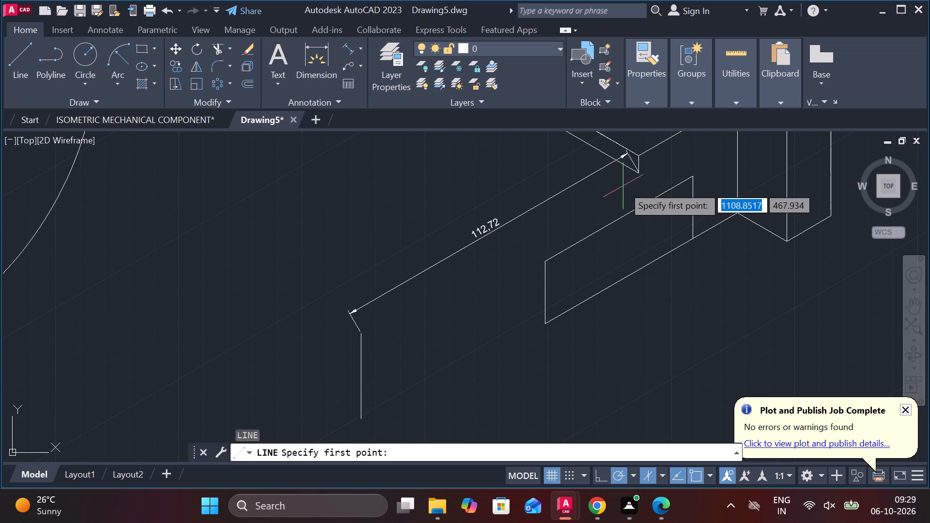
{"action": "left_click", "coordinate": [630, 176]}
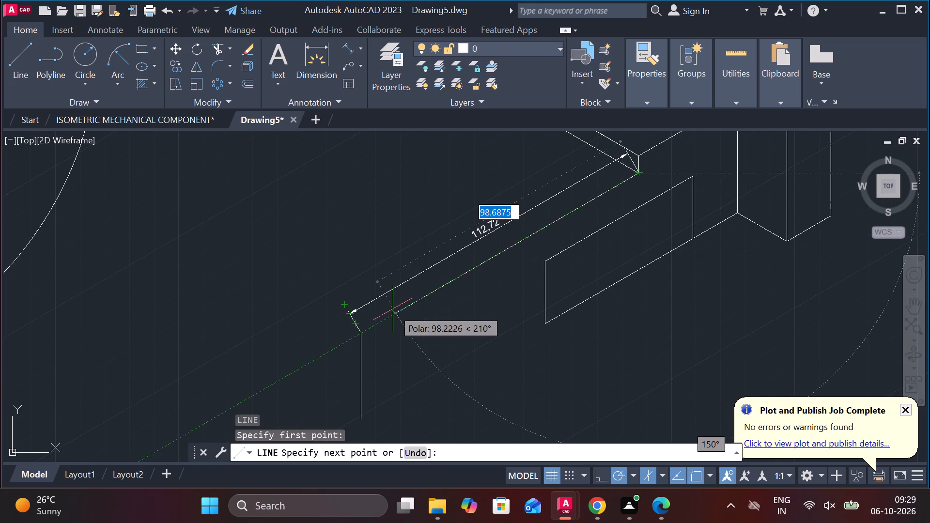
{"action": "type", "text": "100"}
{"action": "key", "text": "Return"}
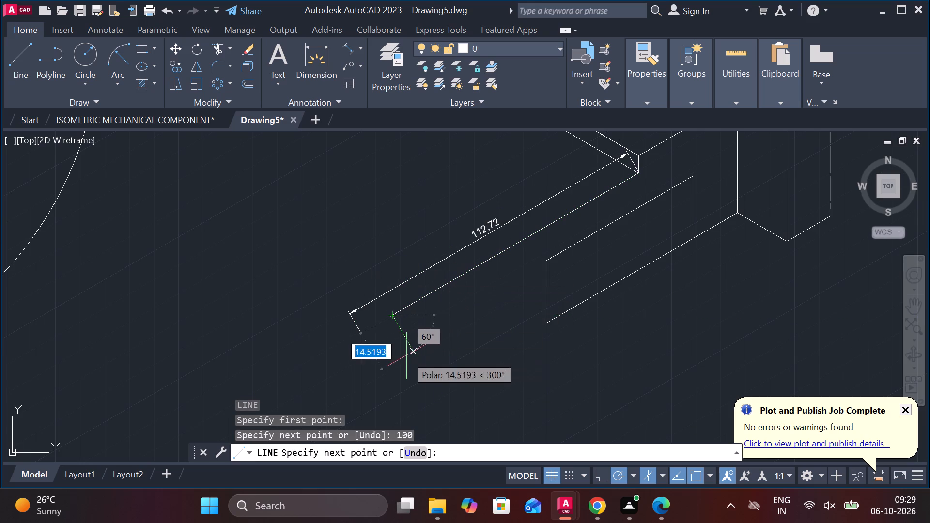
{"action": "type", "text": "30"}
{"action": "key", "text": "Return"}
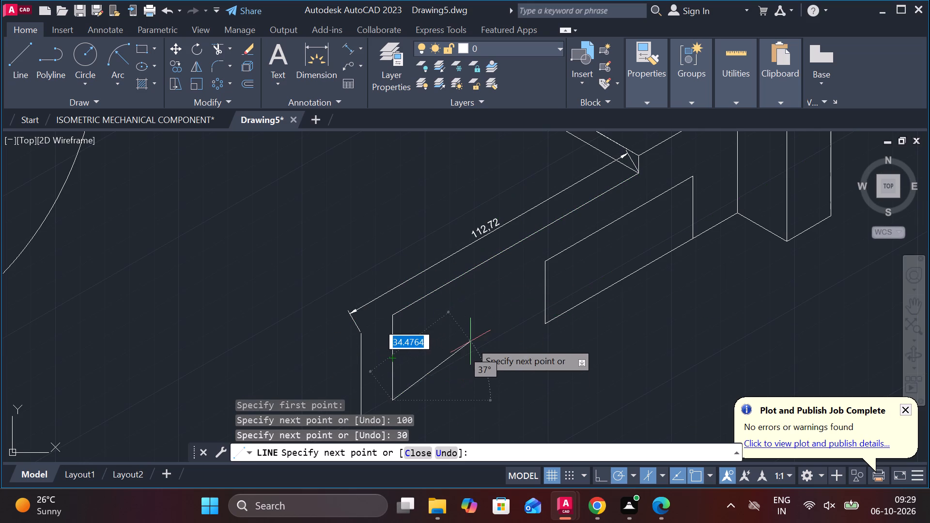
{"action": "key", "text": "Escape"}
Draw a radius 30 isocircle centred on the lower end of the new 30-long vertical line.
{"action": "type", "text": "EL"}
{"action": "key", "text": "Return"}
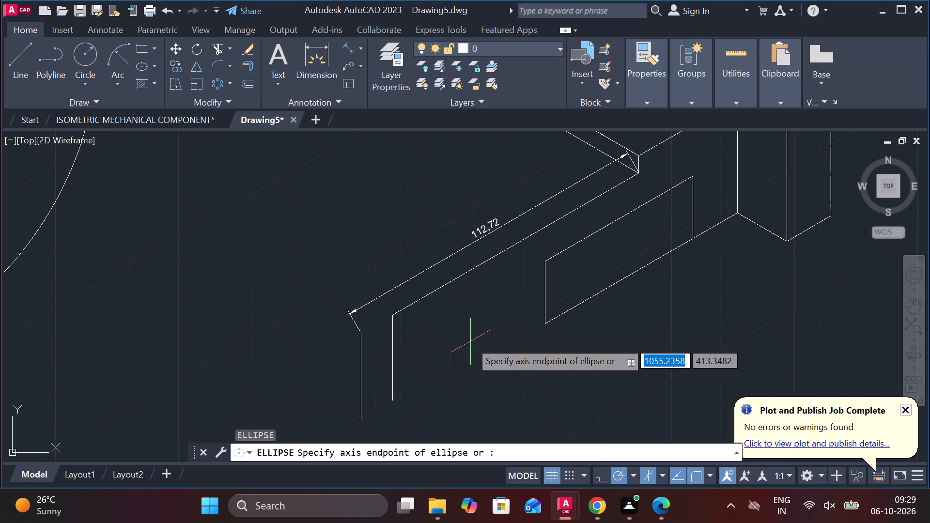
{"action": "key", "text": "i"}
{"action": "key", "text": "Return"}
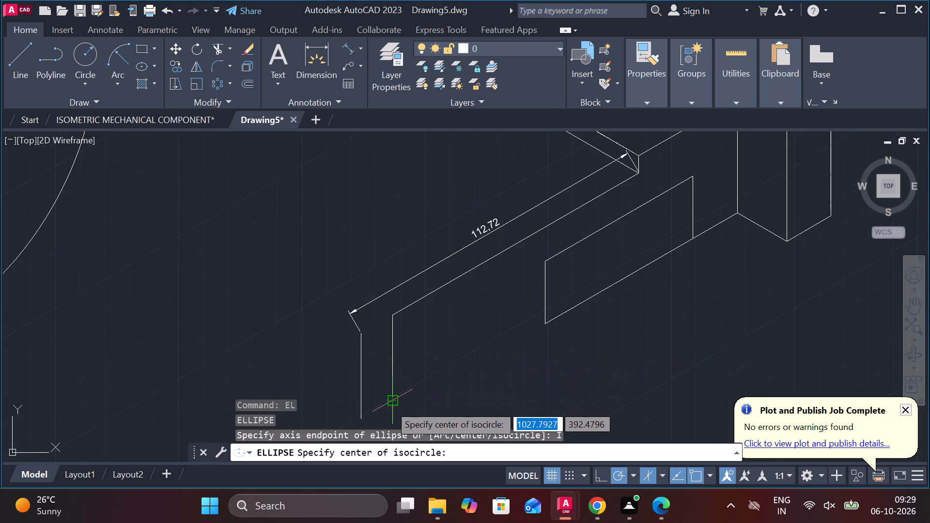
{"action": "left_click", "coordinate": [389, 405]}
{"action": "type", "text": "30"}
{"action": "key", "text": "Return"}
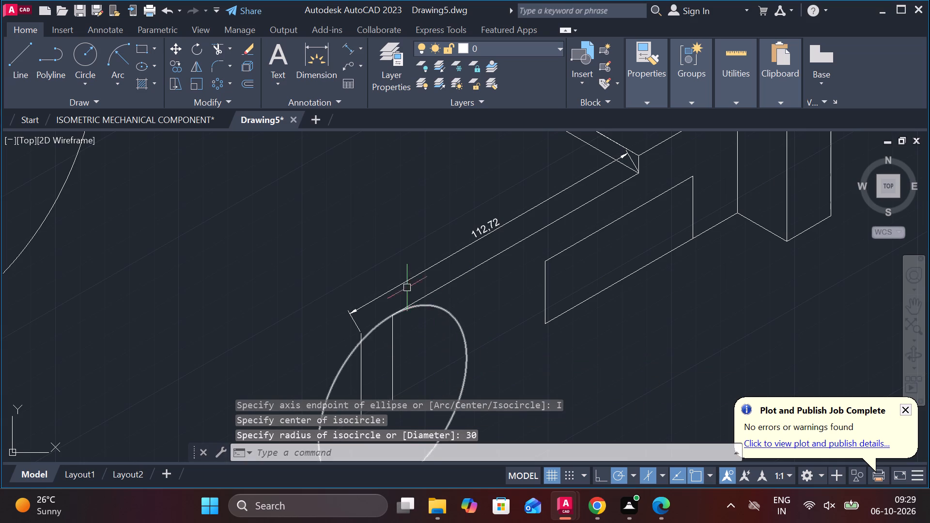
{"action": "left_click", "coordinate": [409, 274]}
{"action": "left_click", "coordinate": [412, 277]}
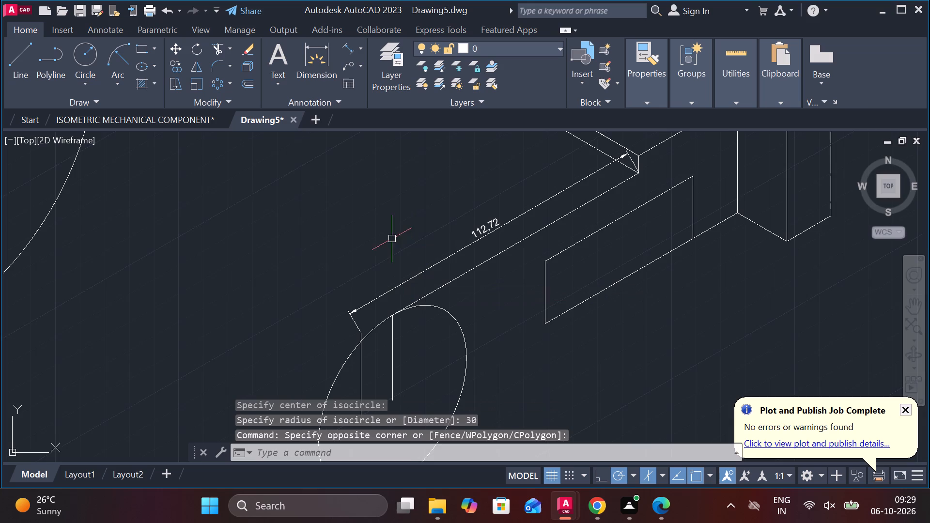
Erase the aligned dimension and the leftover vertical line from the base's previous free end.
{"action": "middle_click_drag", "start_coordinate": [366, 230], "coordinate": [362, 217]}
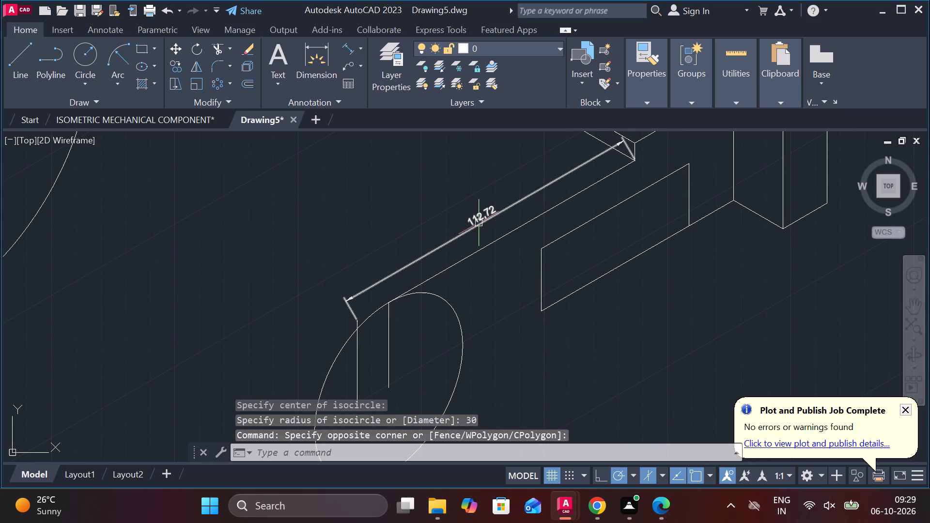
{"action": "left_click", "coordinate": [479, 223]}
{"action": "type", "text": "E"}
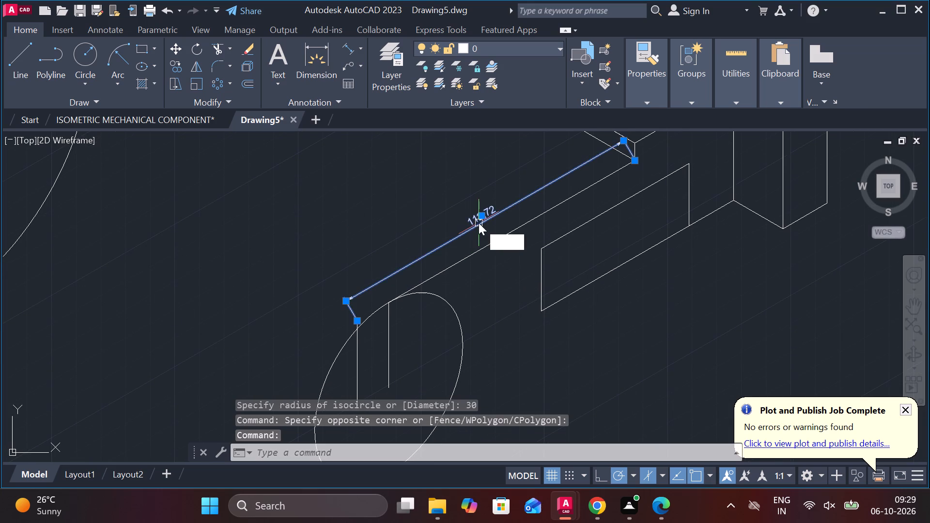
{"action": "key", "text": "space"}
{"action": "left_click", "coordinate": [358, 395]}
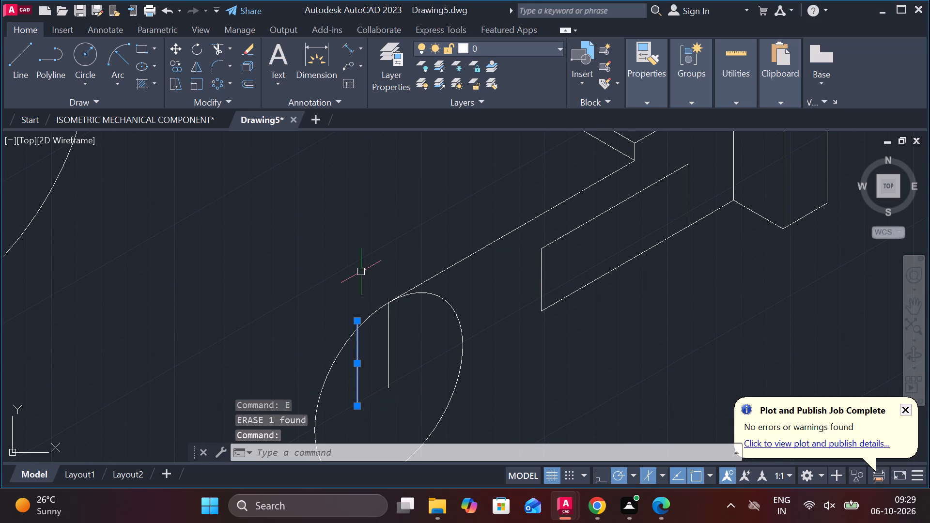
{"action": "type", "text": "E"}
{"action": "key", "text": "space"}
{"action": "scroll", "coordinate": [357, 266], "scroll_direction": "down", "scroll_amount": 1}
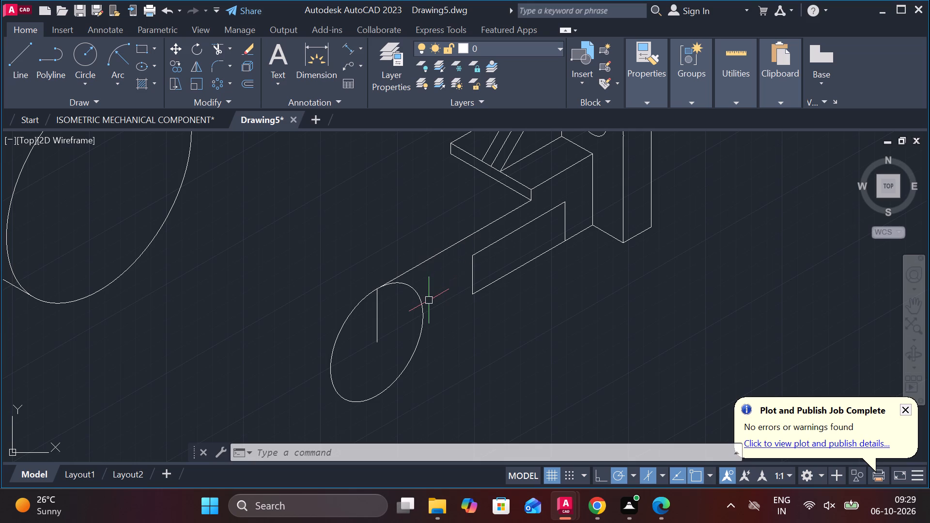
Erase the radius 30 isocircle together with the 30-long vertical line at the base's free end.
{"action": "left_click", "coordinate": [430, 322]}
{"action": "left_click", "coordinate": [342, 320]}
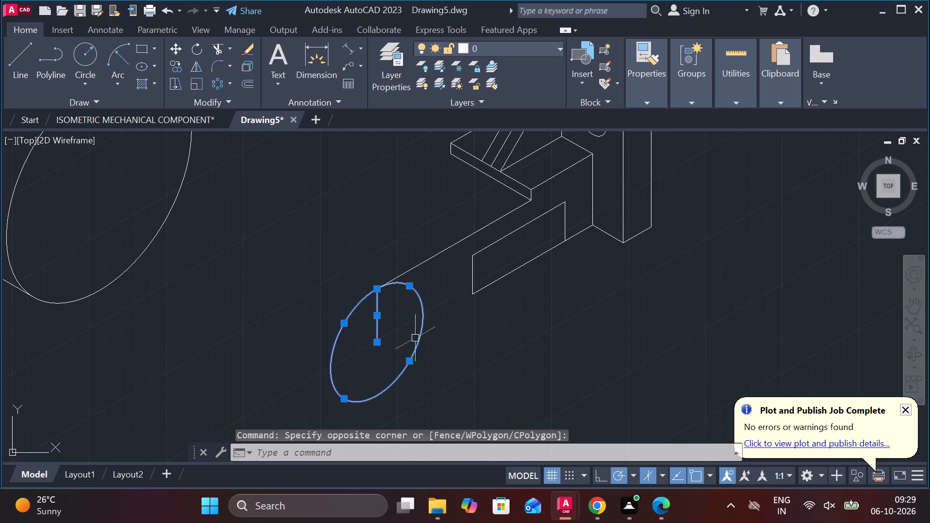
{"action": "key", "text": "e"}
{"action": "key", "text": "space"}
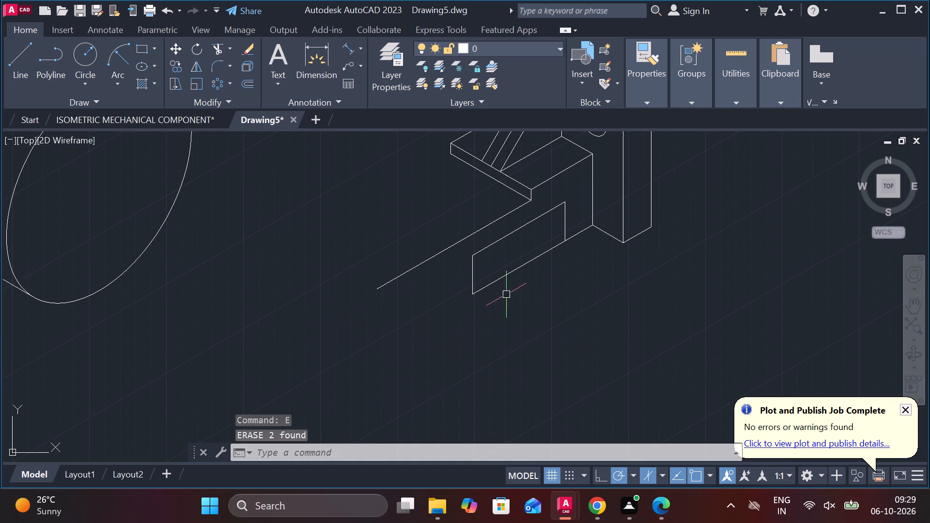
Replace the base's upper line with one 92 long along 210° from the shelf corner, continued by a vertical line 30 long downward.
{"action": "left_click", "coordinate": [434, 260]}
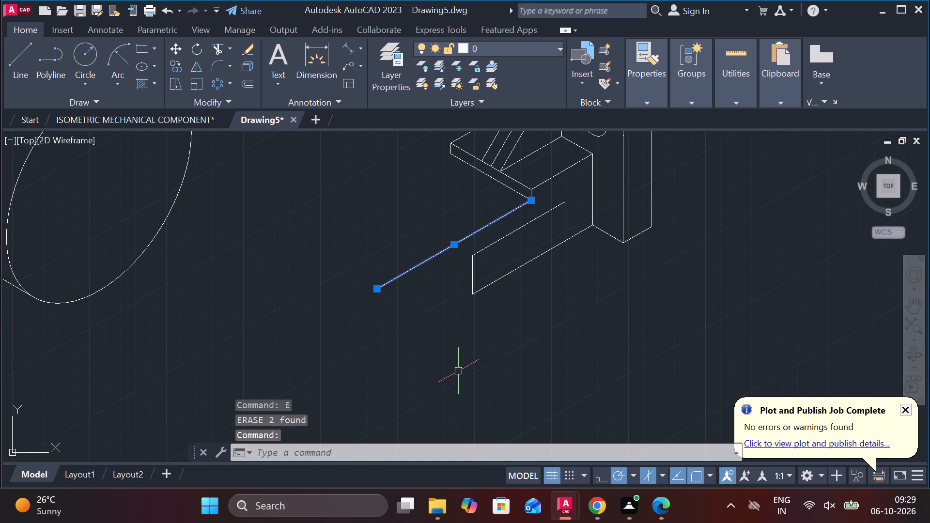
{"action": "type", "text": "E L"}
{"action": "key", "text": "Return"}
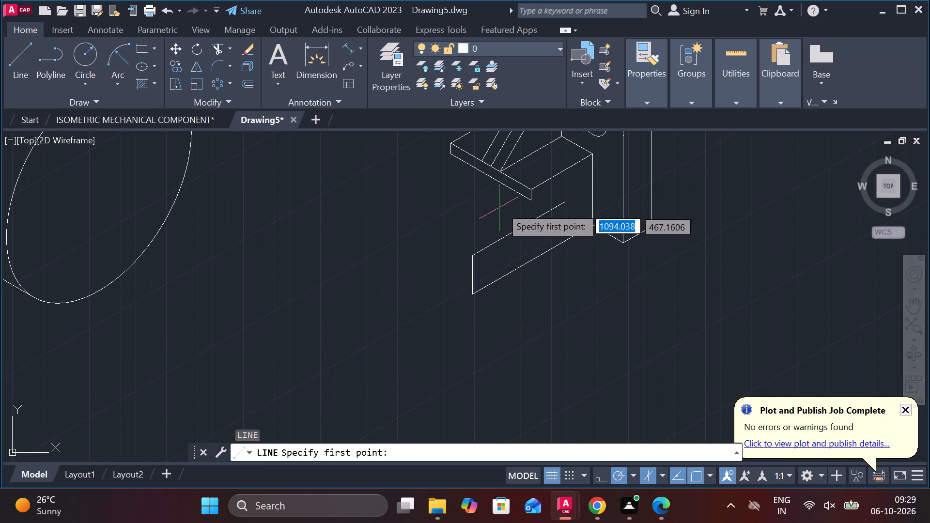
{"action": "left_click", "coordinate": [527, 201]}
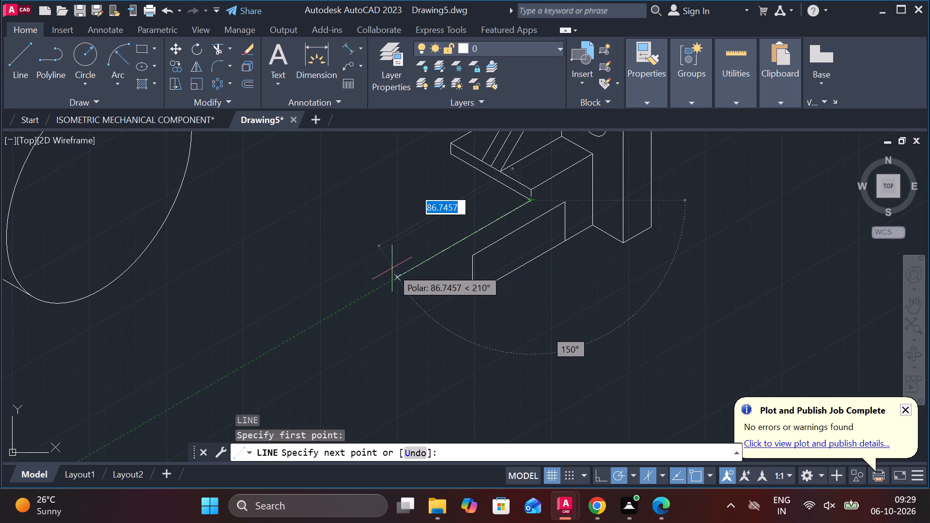
{"action": "key", "text": "9"}
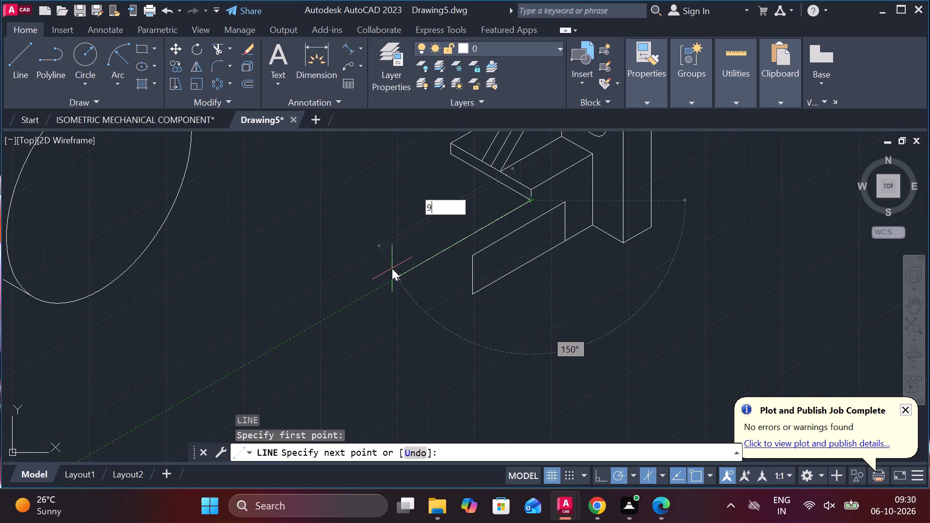
{"action": "key", "text": "3"}
{"action": "key", "text": "BackSpace"}
{"action": "type", "text": "2"}
{"action": "key", "text": "space"}
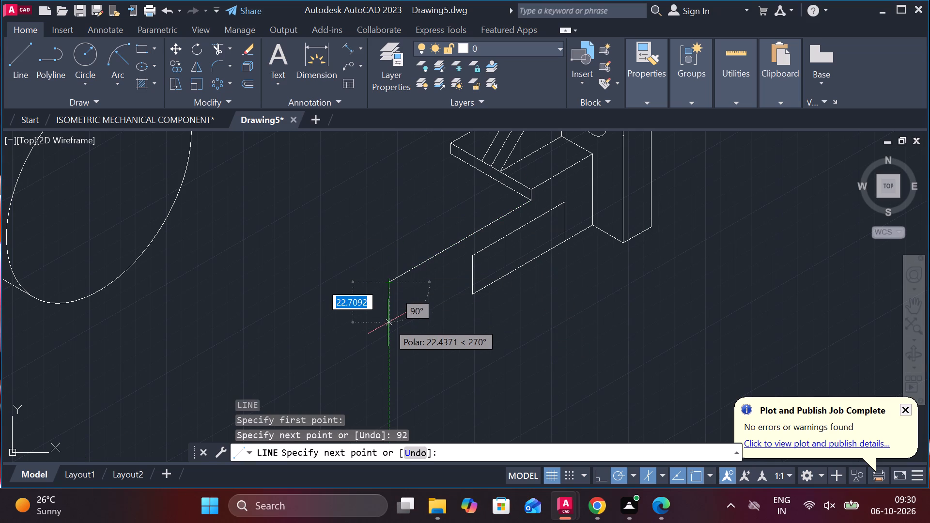
{"action": "type", "text": "30"}
{"action": "key", "text": "Return"}
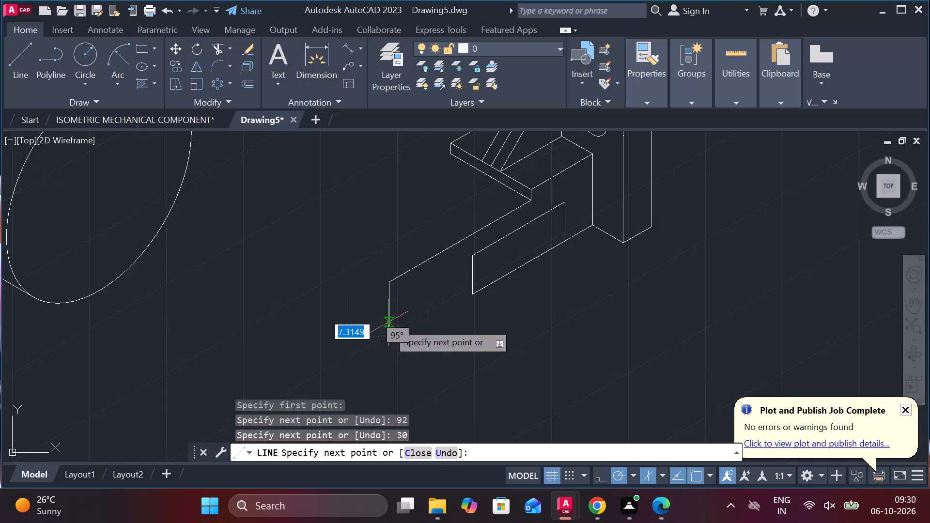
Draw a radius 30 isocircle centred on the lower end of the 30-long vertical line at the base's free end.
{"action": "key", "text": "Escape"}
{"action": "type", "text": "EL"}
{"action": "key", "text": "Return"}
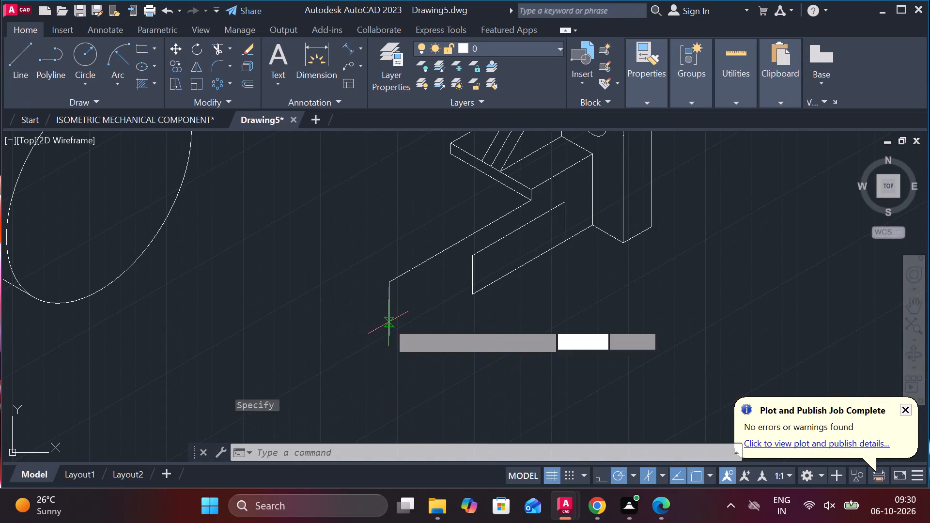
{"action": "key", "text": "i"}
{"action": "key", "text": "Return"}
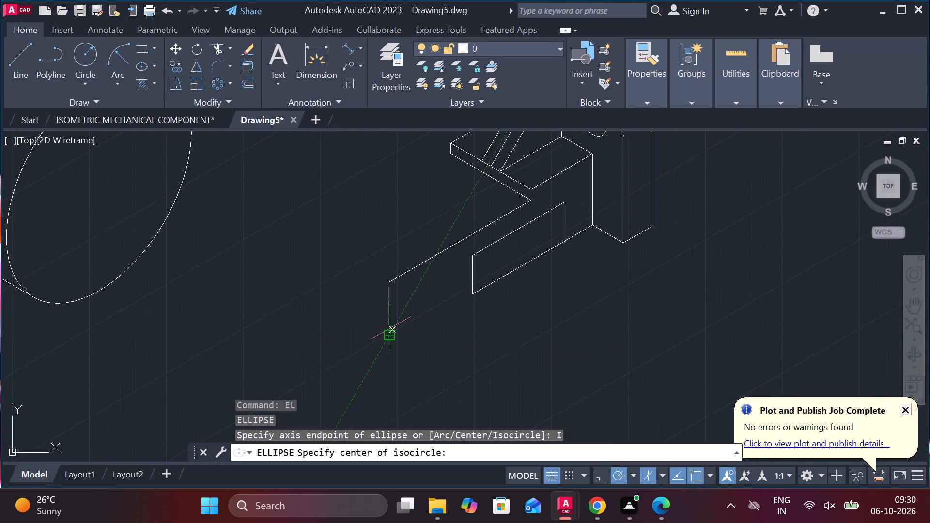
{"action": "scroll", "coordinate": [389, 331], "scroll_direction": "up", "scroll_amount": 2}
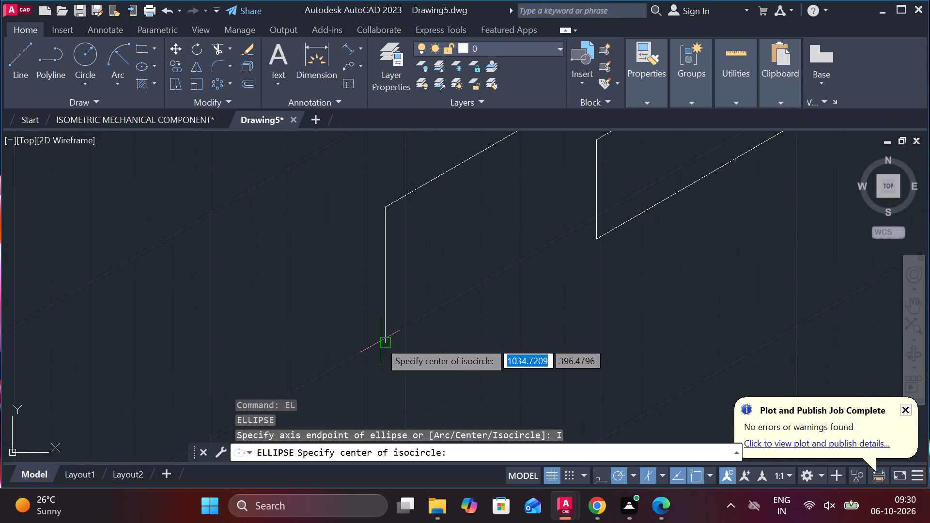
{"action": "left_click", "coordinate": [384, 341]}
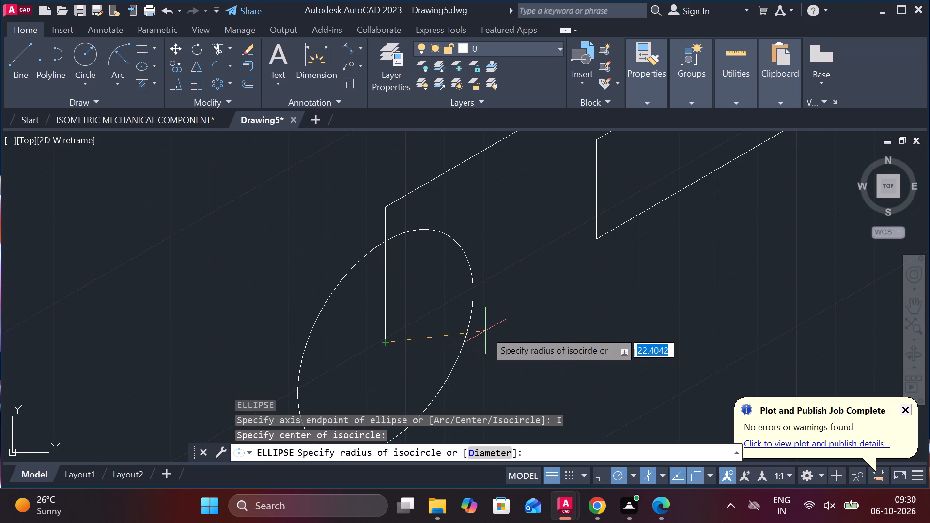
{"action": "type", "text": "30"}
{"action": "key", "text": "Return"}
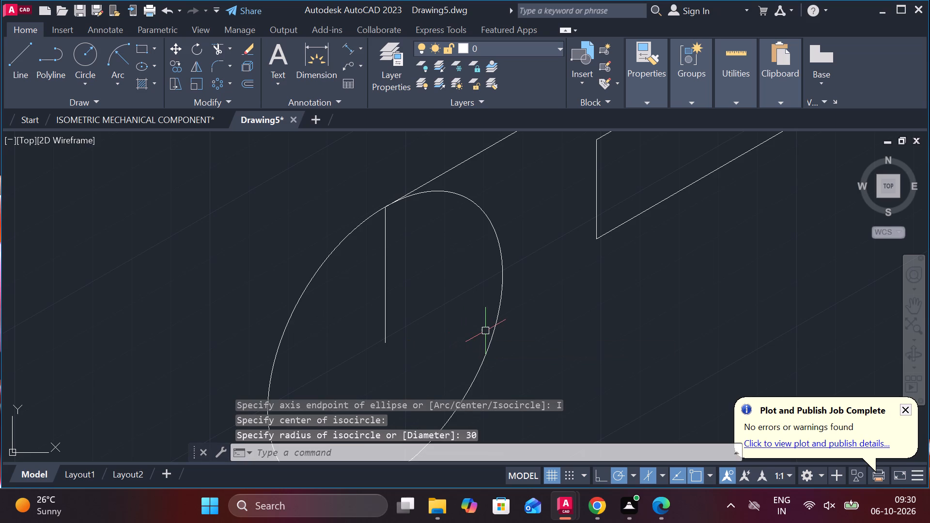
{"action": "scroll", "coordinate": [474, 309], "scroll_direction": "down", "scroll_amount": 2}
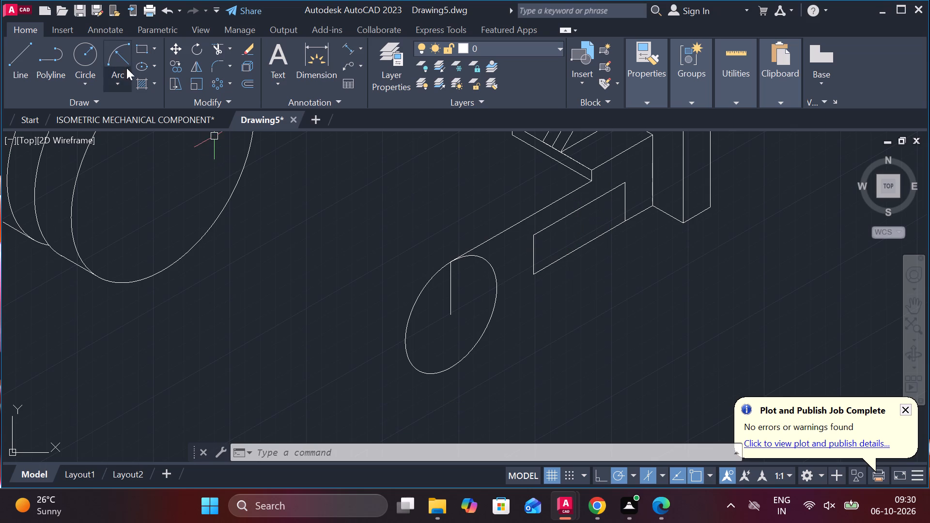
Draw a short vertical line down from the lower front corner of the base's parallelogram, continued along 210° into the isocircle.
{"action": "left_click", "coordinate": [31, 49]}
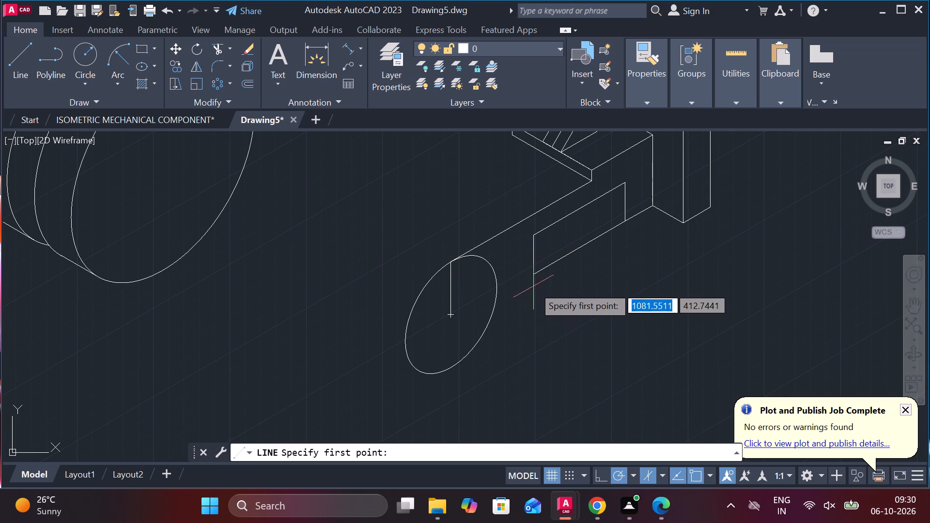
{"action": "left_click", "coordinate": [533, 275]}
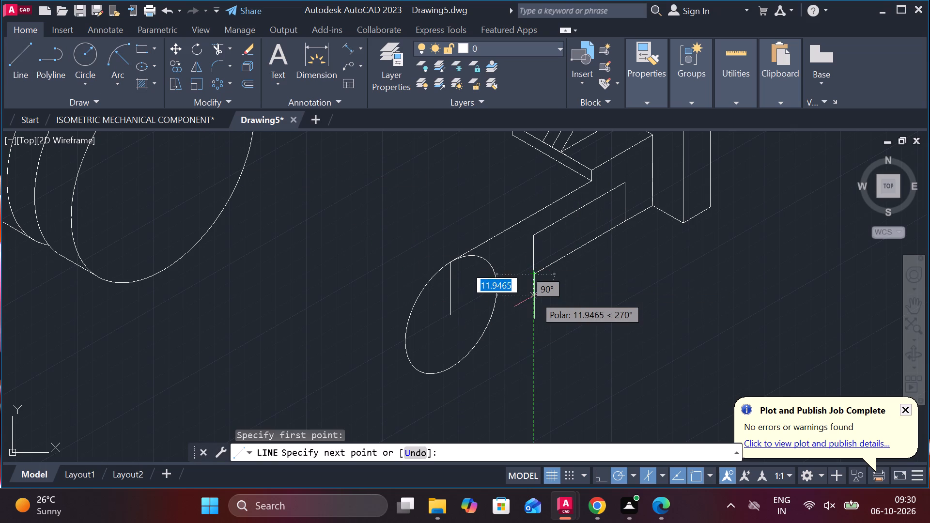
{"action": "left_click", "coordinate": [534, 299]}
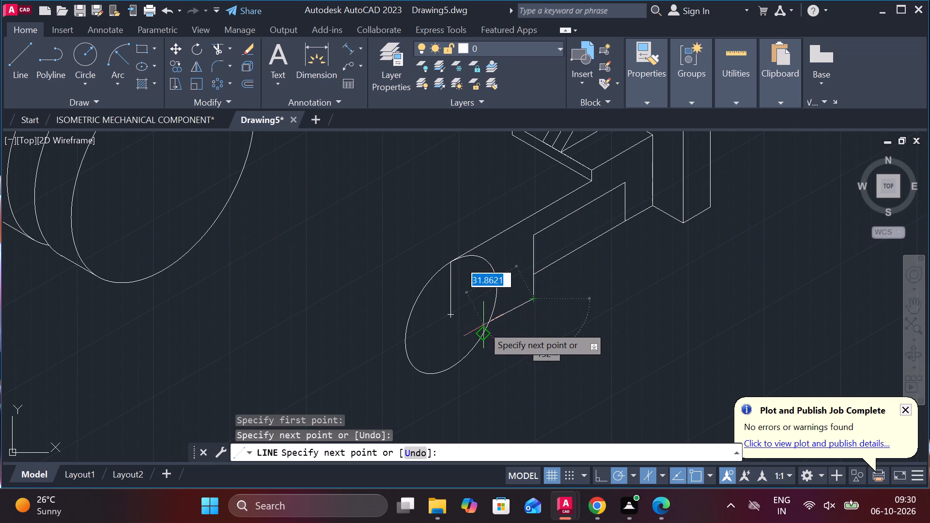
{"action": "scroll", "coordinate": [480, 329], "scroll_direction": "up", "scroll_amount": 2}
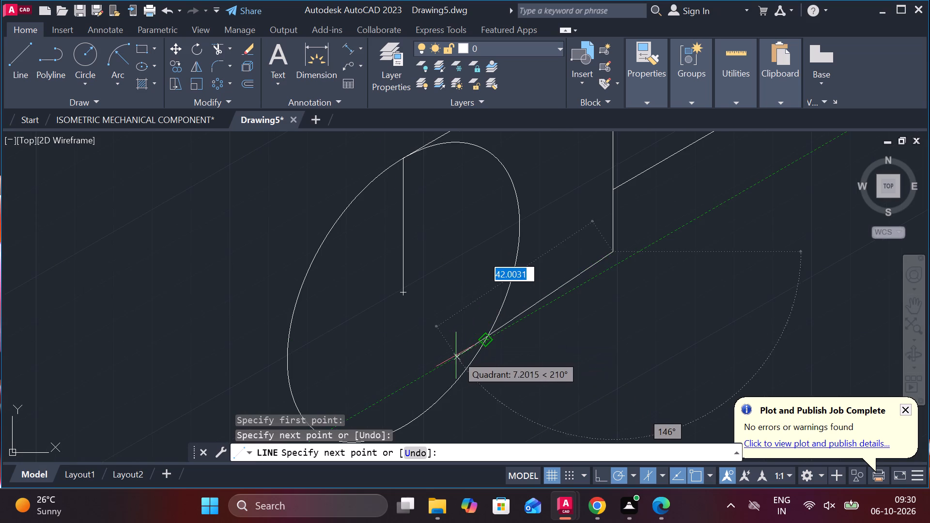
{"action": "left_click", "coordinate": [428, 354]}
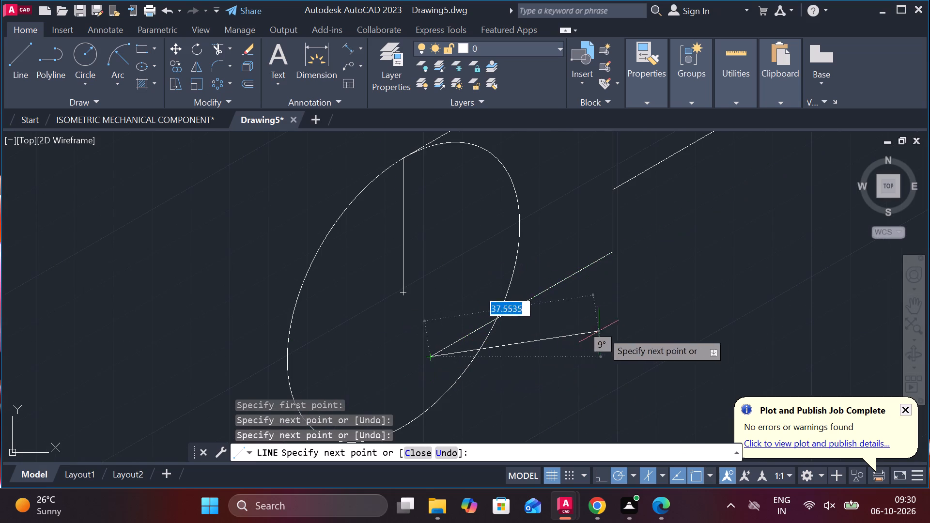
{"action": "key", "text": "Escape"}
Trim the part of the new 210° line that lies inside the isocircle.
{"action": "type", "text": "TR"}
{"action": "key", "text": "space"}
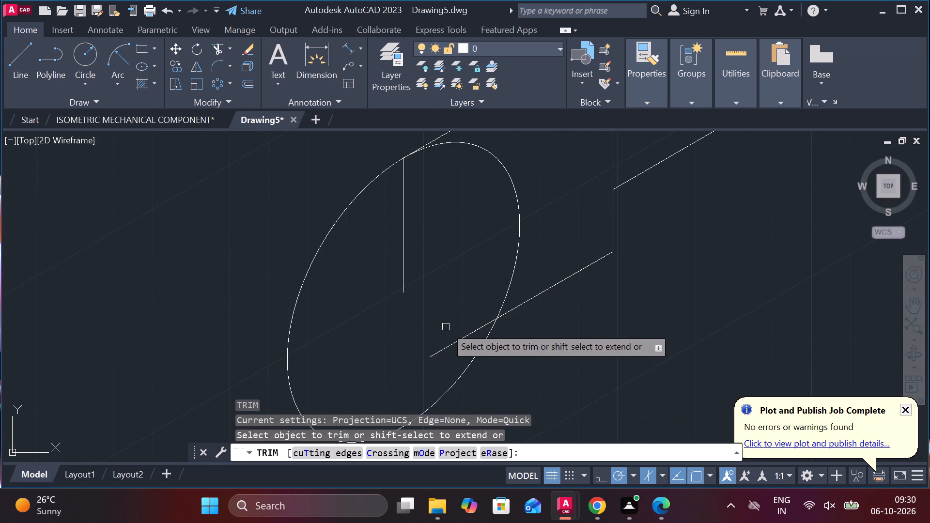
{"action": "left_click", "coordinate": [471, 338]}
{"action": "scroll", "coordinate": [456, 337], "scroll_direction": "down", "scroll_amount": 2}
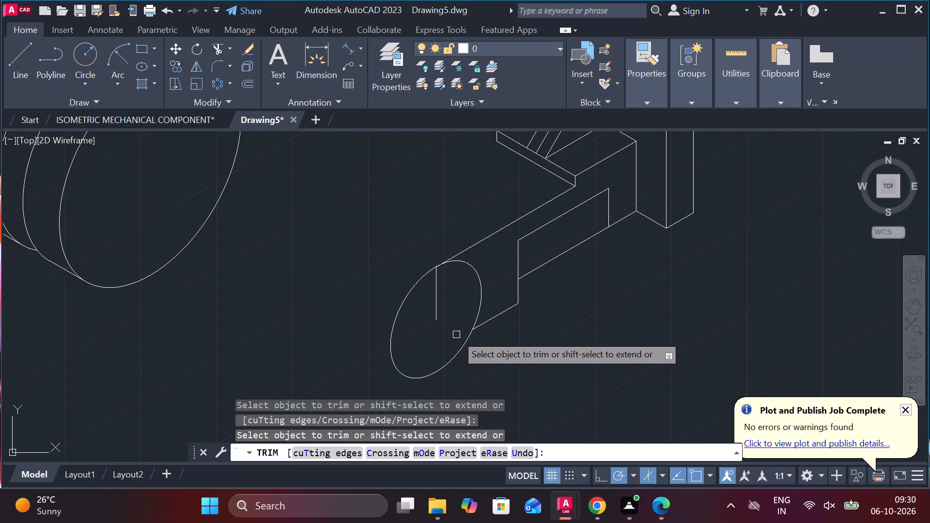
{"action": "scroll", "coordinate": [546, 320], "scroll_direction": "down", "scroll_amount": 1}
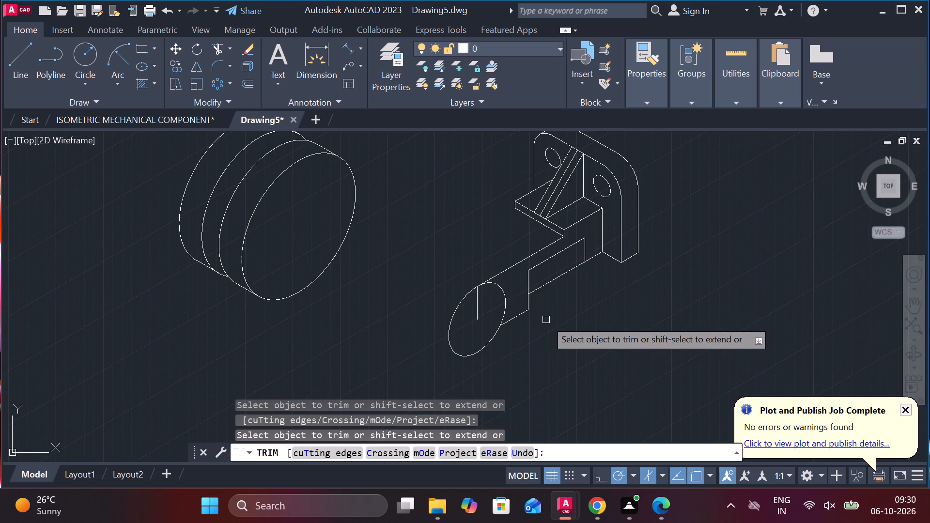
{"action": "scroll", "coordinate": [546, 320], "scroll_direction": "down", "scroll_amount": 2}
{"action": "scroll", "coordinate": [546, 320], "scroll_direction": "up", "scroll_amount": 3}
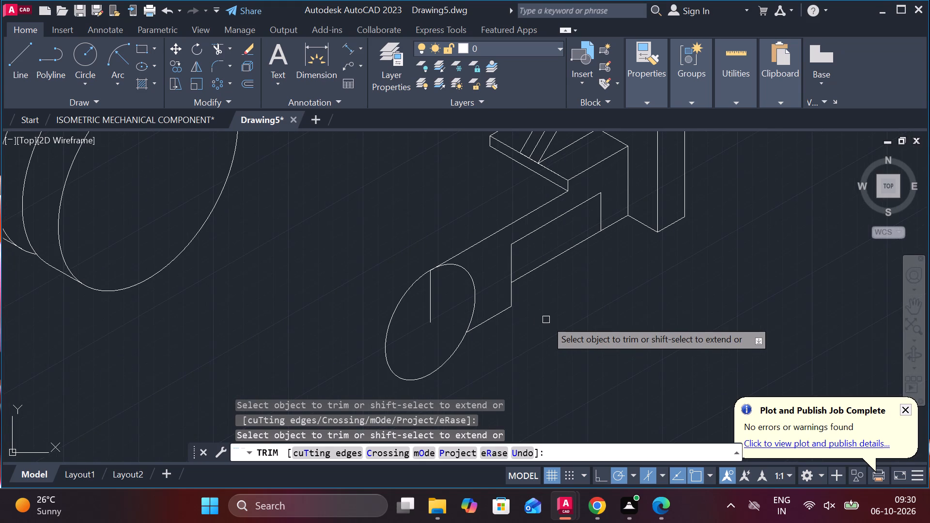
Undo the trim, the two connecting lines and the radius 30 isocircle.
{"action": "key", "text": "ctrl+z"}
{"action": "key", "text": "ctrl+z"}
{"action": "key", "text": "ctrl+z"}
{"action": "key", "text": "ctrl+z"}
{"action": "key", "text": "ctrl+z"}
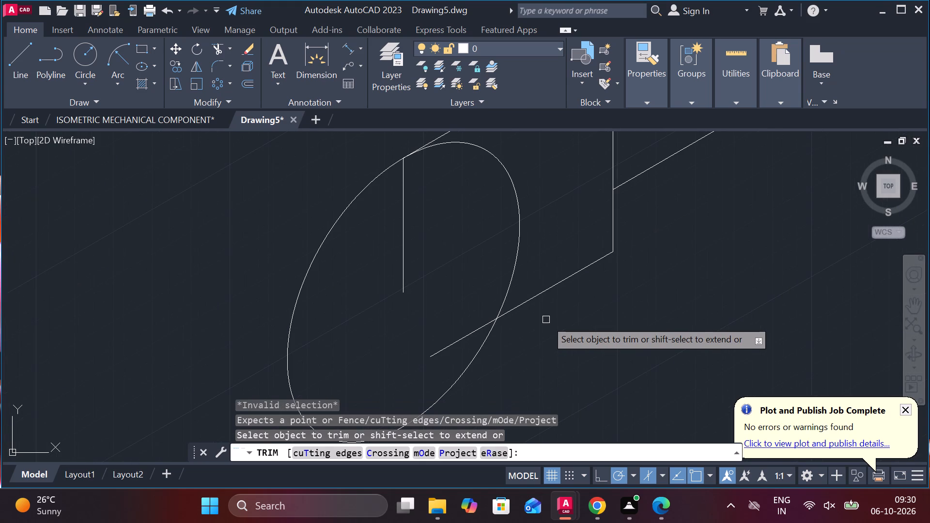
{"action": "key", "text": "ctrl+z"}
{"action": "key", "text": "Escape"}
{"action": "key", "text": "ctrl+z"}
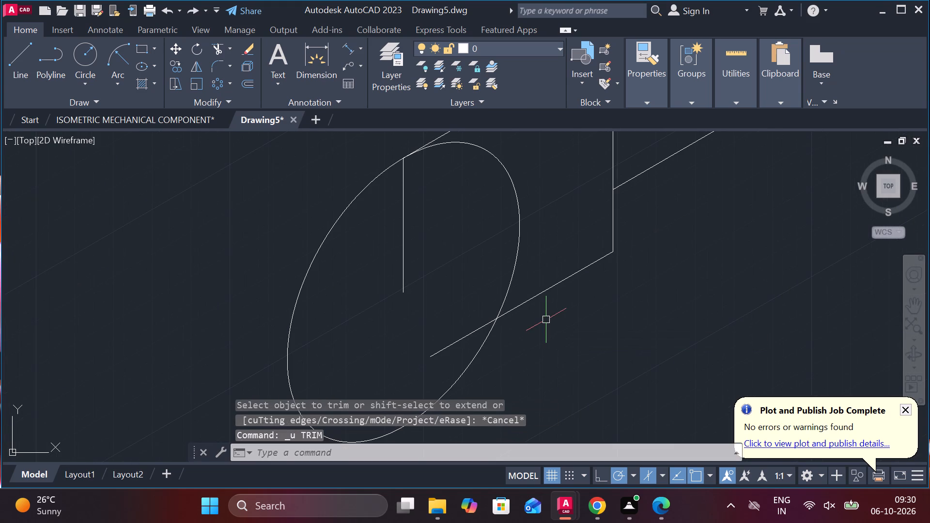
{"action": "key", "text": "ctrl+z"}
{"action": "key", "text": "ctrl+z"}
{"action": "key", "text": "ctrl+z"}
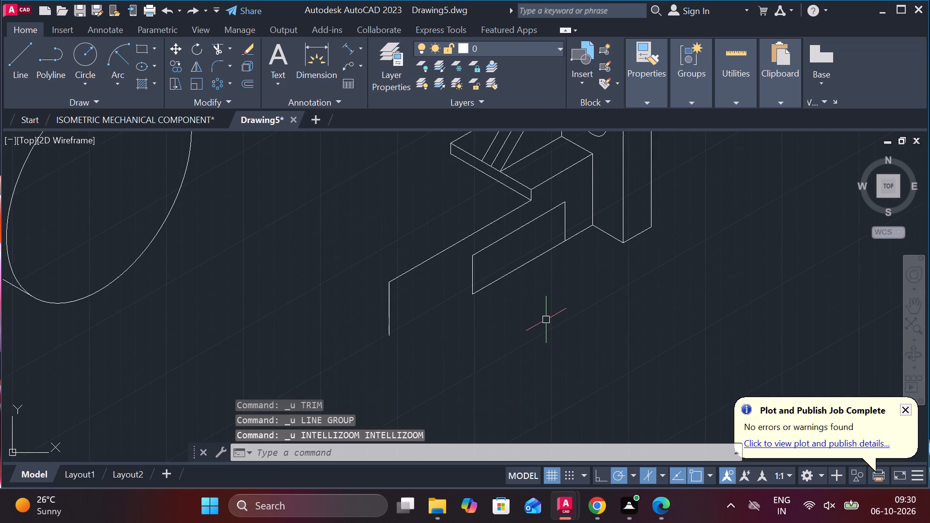
Undo the 92-long base line and redraw it 80 long along 210° from the shelf corner, continued 30 vertically downward.
{"action": "key", "text": "ctrl+z"}
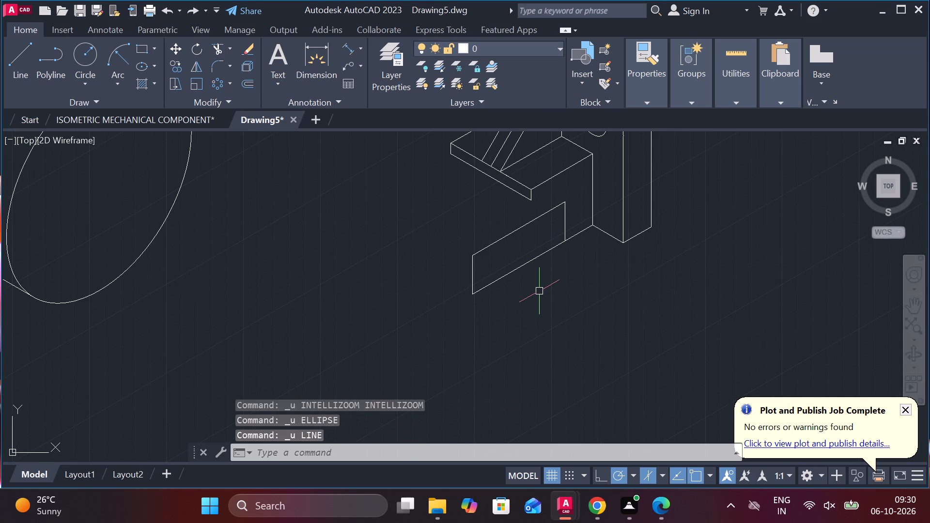
{"action": "key", "text": "l"}
{"action": "key", "text": "Return"}
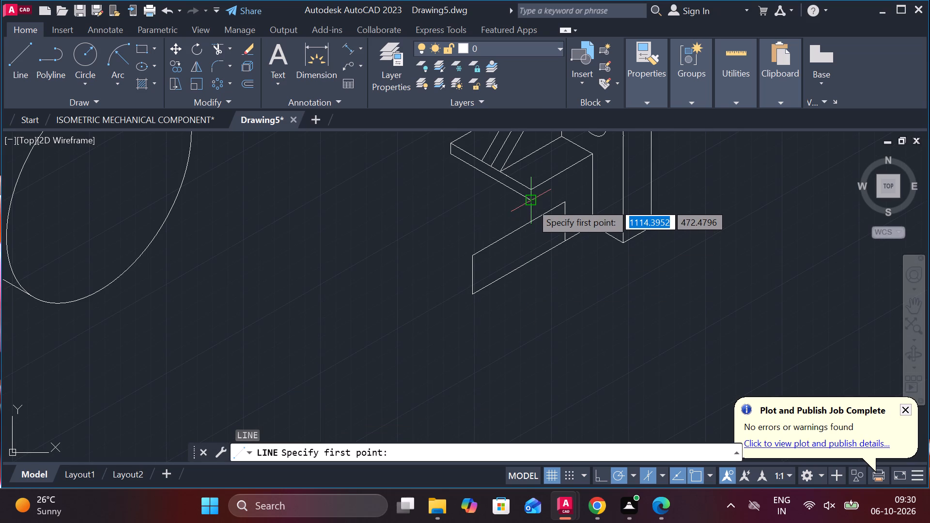
{"action": "left_click", "coordinate": [531, 202]}
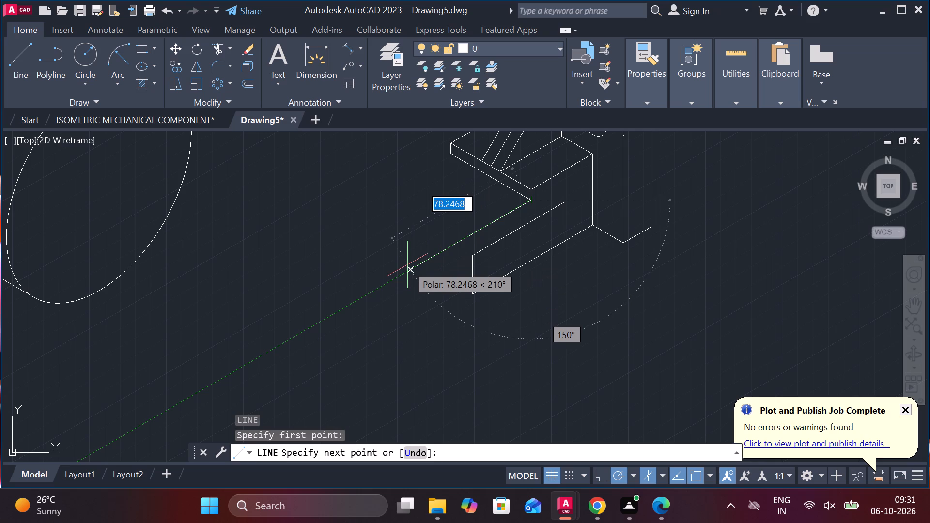
{"action": "type", "text": "80"}
{"action": "key", "text": "Return"}
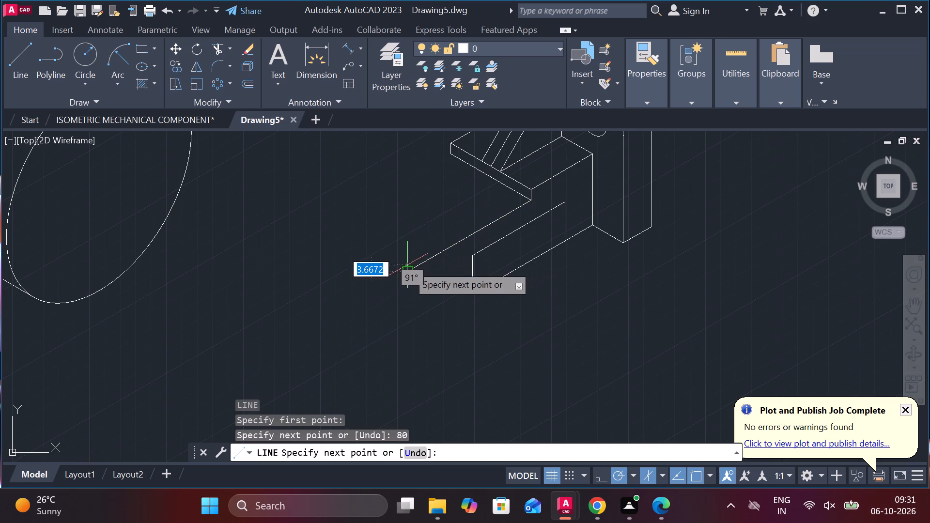
{"action": "type", "text": "30"}
{"action": "key", "text": "Return"}
{"action": "key", "text": "Escape"}
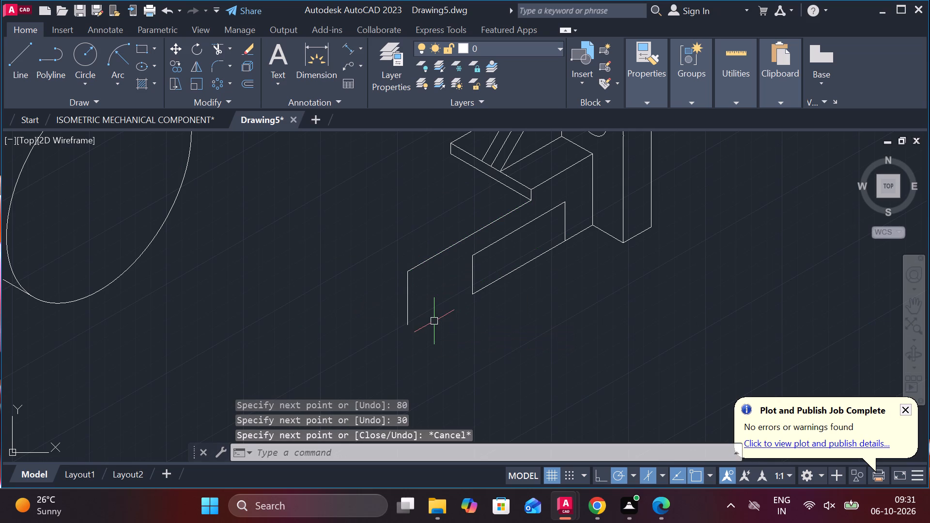
Draw a radius 30 isocircle centred on the lower end of the 30-long vertical line.
{"action": "type", "text": "EL"}
{"action": "key", "text": "Return"}
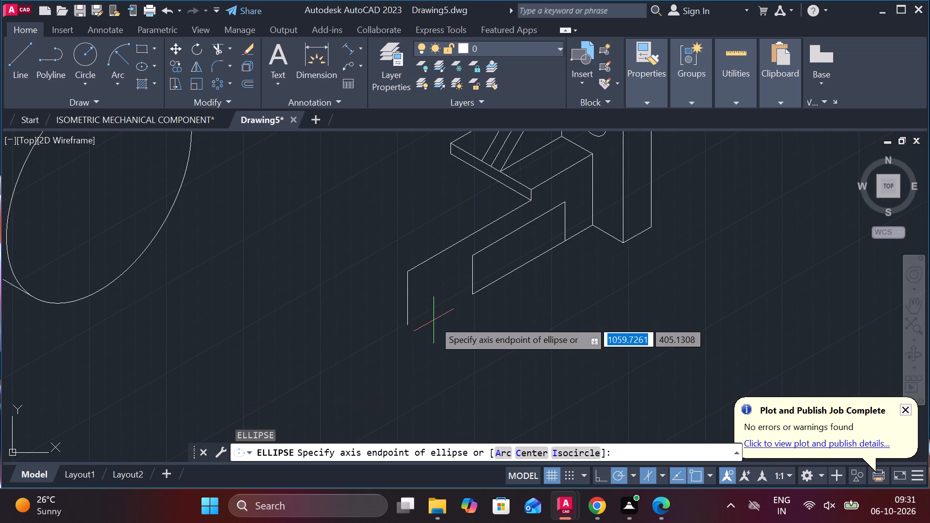
{"action": "key", "text": "i"}
{"action": "key", "text": "Return"}
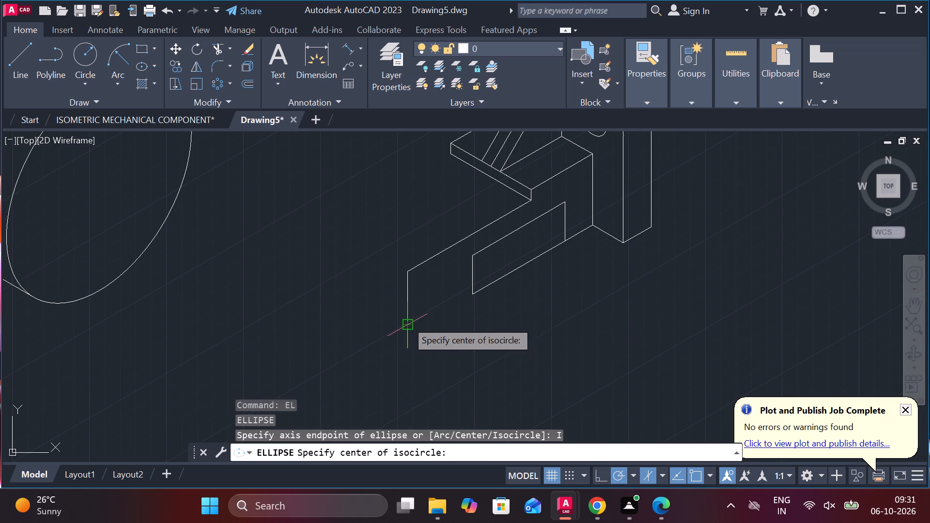
{"action": "left_click", "coordinate": [406, 321]}
{"action": "type", "text": "30"}
{"action": "key", "text": "Return"}
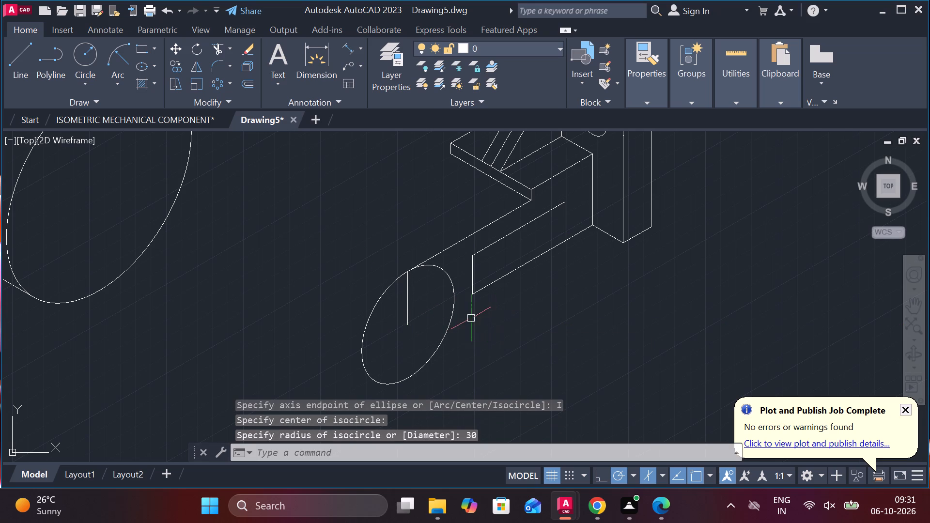
Draw a line 10 long down from the parallelogram's lower front corner, continued about 36 along 210° into the isocircle.
{"action": "left_click", "coordinate": [24, 66]}
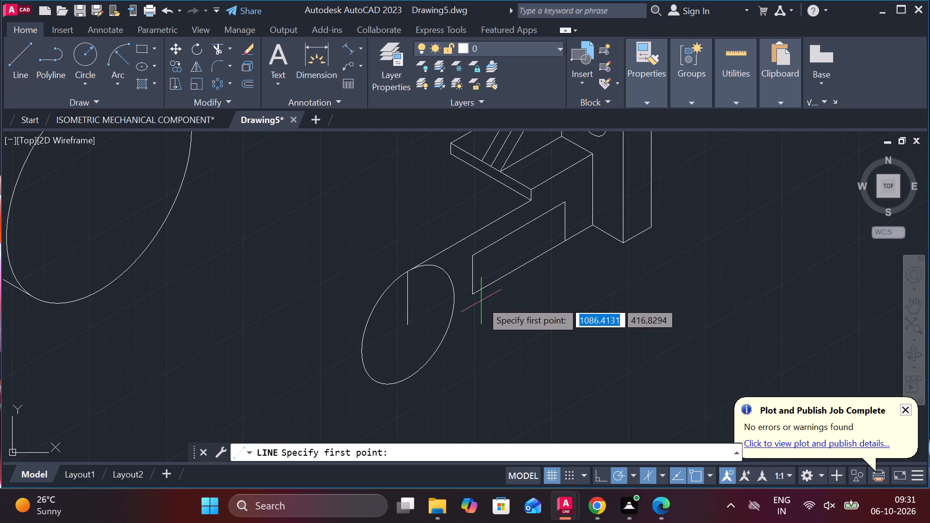
{"action": "left_click", "coordinate": [474, 295]}
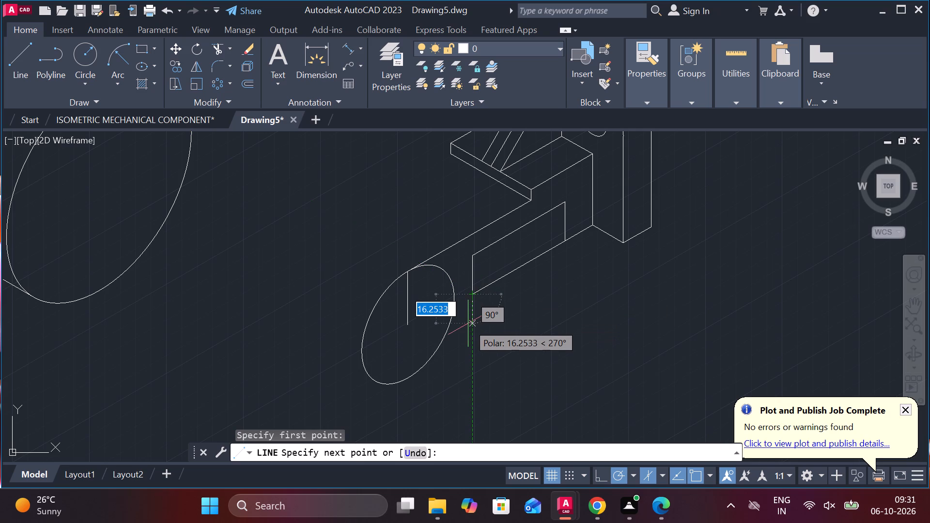
{"action": "key", "text": "1"}
{"action": "key", "text": "0"}
{"action": "key", "text": "Return"}
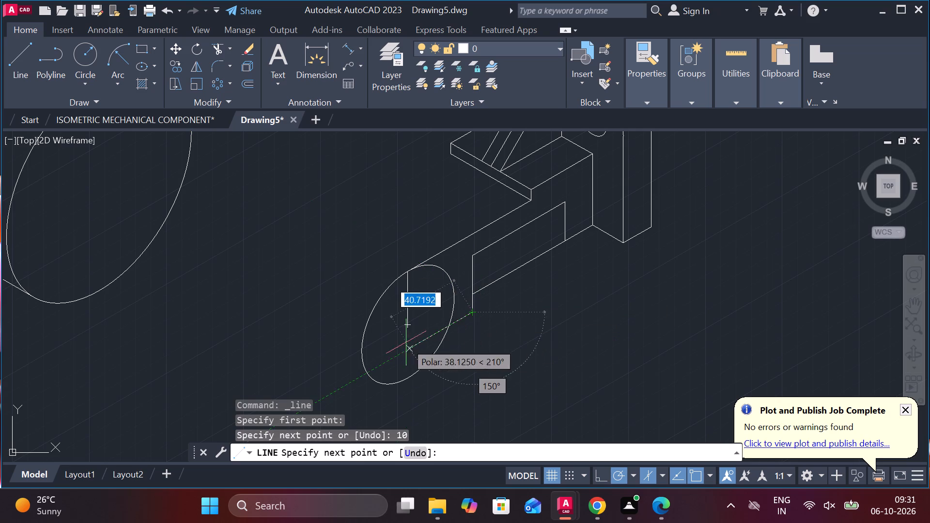
{"action": "scroll", "coordinate": [405, 336], "scroll_direction": "up", "scroll_amount": 2}
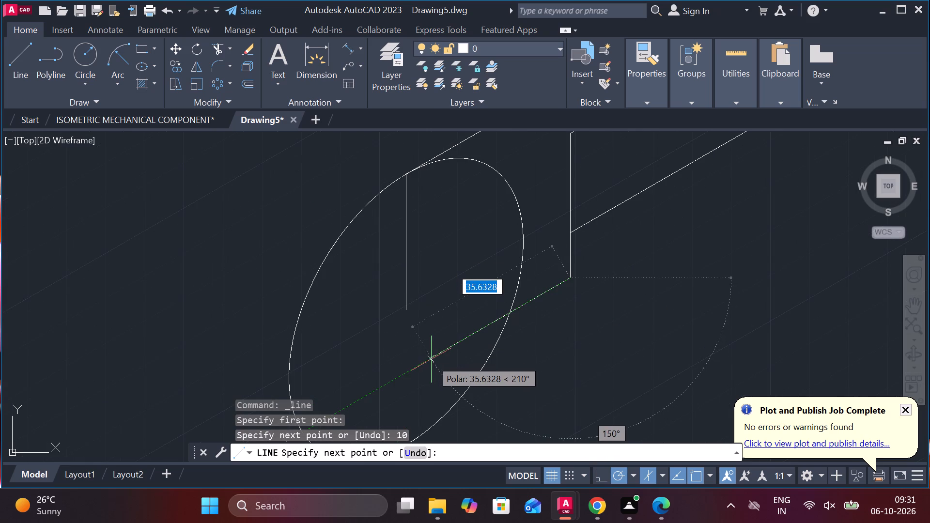
{"action": "left_click", "coordinate": [431, 359]}
{"action": "key", "text": "Escape"}
Trim the line portion inside the isocircle and the parallelogram's lower sloping edge to open the notch under the arm.
{"action": "type", "text": "TR"}
{"action": "key", "text": "space"}
{"action": "left_click", "coordinate": [478, 336]}
{"action": "scroll", "coordinate": [569, 301], "scroll_direction": "down", "scroll_amount": 2}
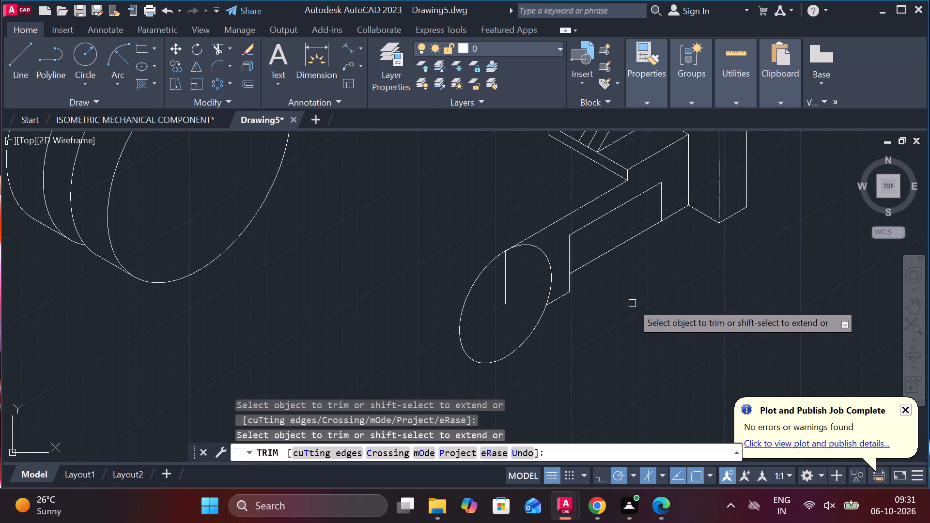
{"action": "middle_click_drag", "start_coordinate": [612, 282], "coordinate": [599, 330]}
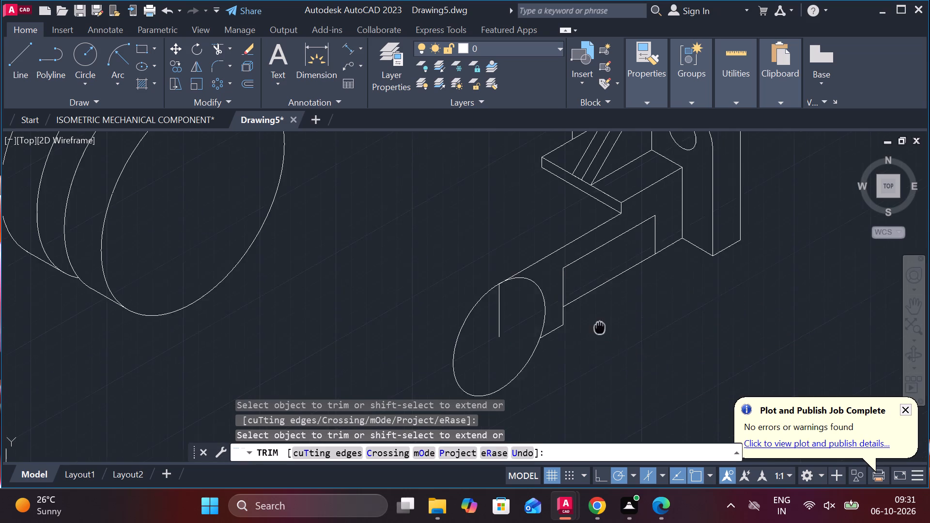
{"action": "middle_click_drag", "start_coordinate": [599, 330], "coordinate": [596, 330]}
{"action": "left_click", "coordinate": [585, 306]}
{"action": "key", "text": "Escape"}
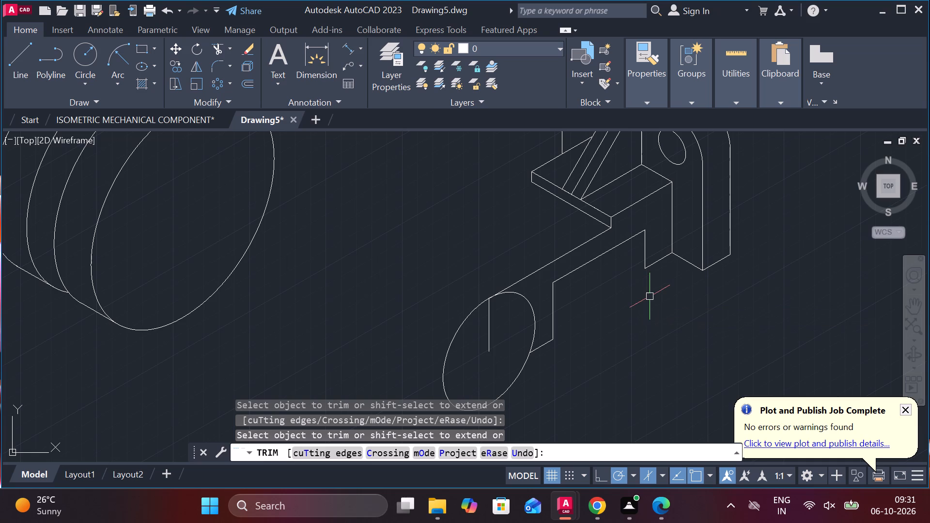
Draw a line 18 long along 150° from the notch's lower corner beside the plate, continued about 10 vertically upward.
{"action": "key", "text": "l"}
{"action": "key", "text": "Return"}
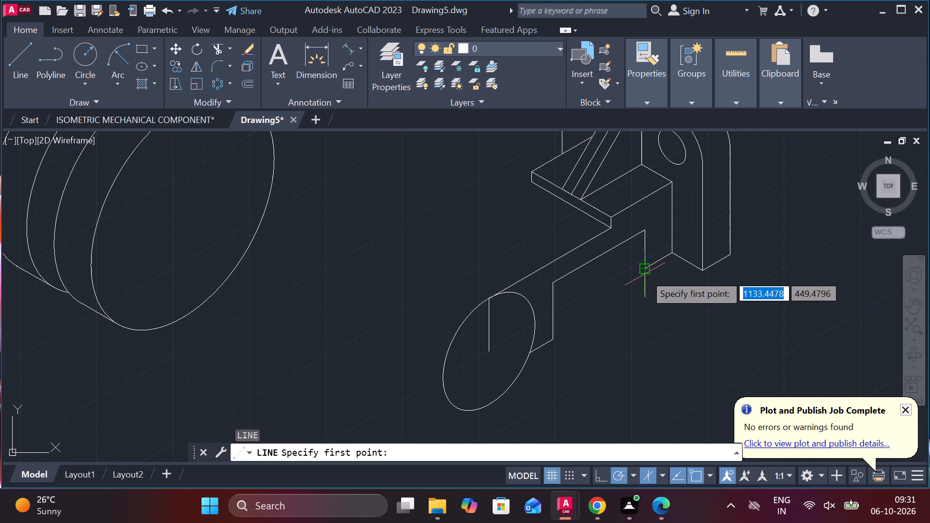
{"action": "left_click", "coordinate": [645, 274]}
{"action": "scroll", "coordinate": [632, 262], "scroll_direction": "up", "scroll_amount": 2}
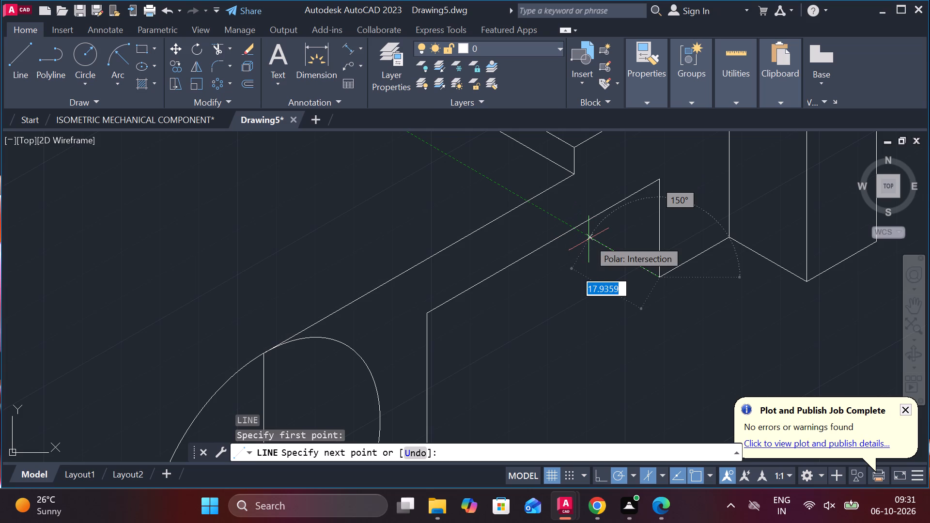
{"action": "type", "text": "18"}
{"action": "key", "text": "Return"}
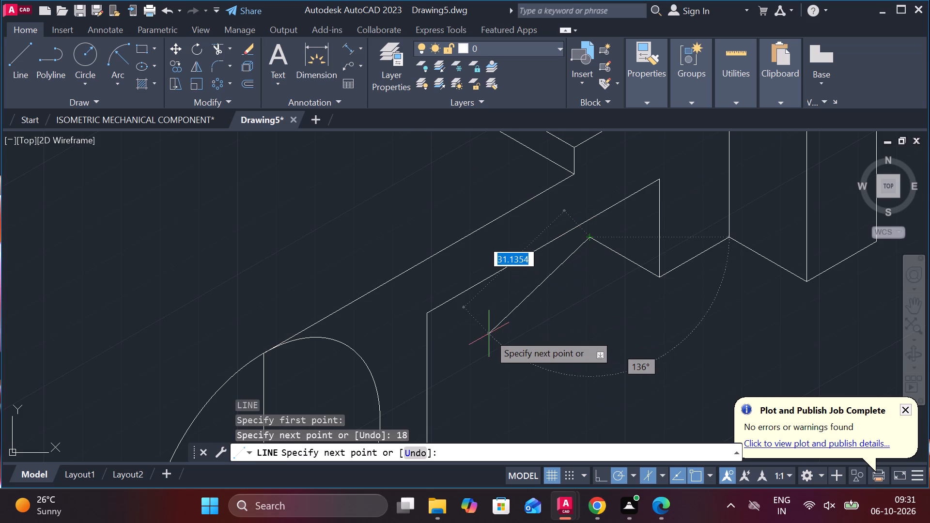
{"action": "middle_click_drag", "start_coordinate": [489, 334], "coordinate": [472, 269]}
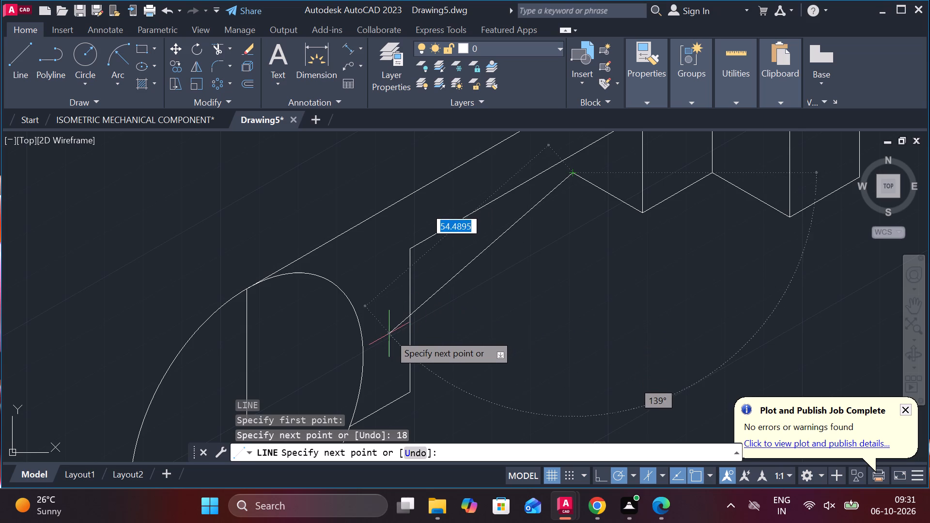
{"action": "middle_click_drag", "start_coordinate": [546, 222], "coordinate": [529, 354]}
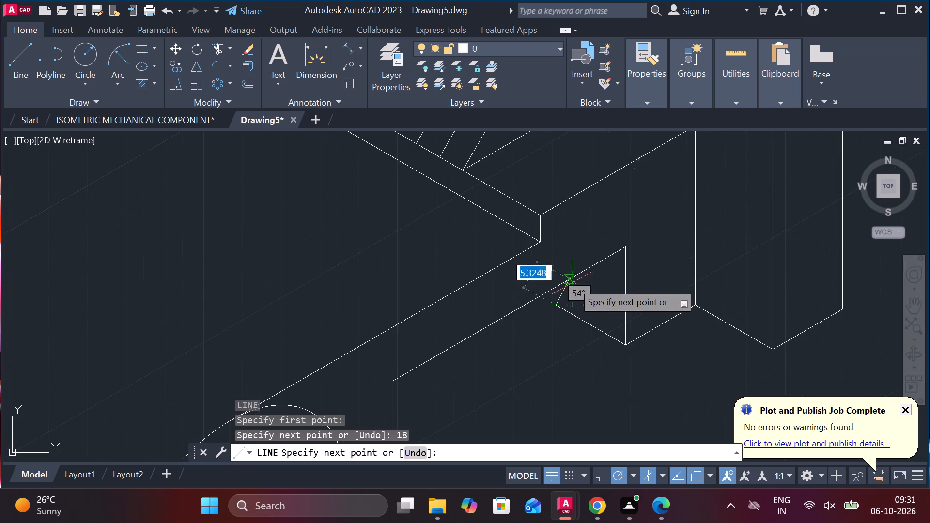
{"action": "left_click", "coordinate": [556, 260]}
{"action": "key", "text": "Escape"}
Trim the part of the new vertical line that extends above the arm's lower edge.
{"action": "type", "text": "TR"}
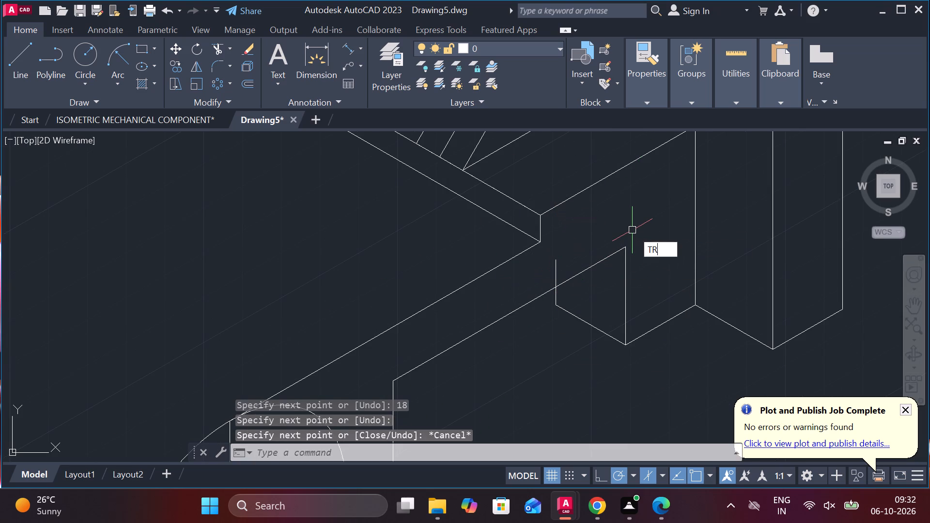
{"action": "key", "text": "space"}
{"action": "left_click", "coordinate": [556, 264]}
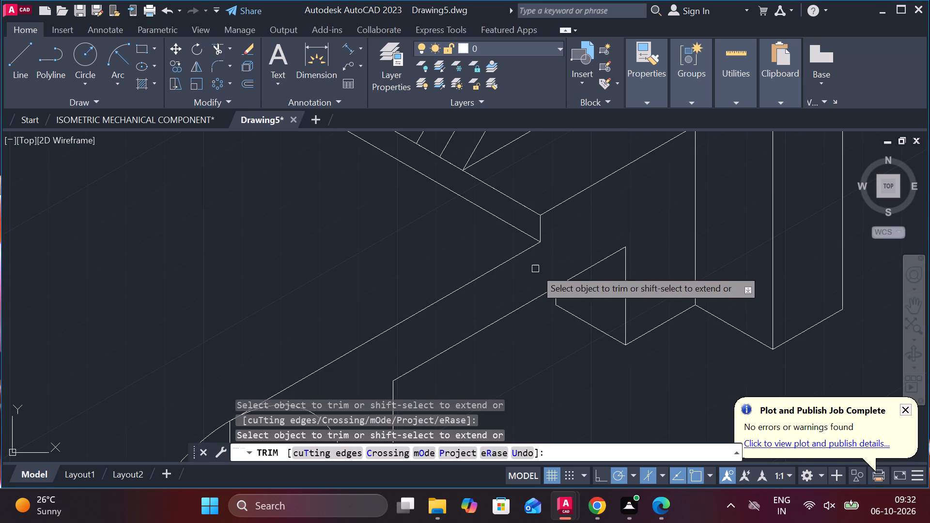
{"action": "scroll", "coordinate": [535, 269], "scroll_direction": "down", "scroll_amount": 1}
{"action": "key", "text": "Escape"}
Draw a sloping line about 92 long from the lower end of the trimmed vertical line to the isocircle's centre.
{"action": "key", "text": "l"}
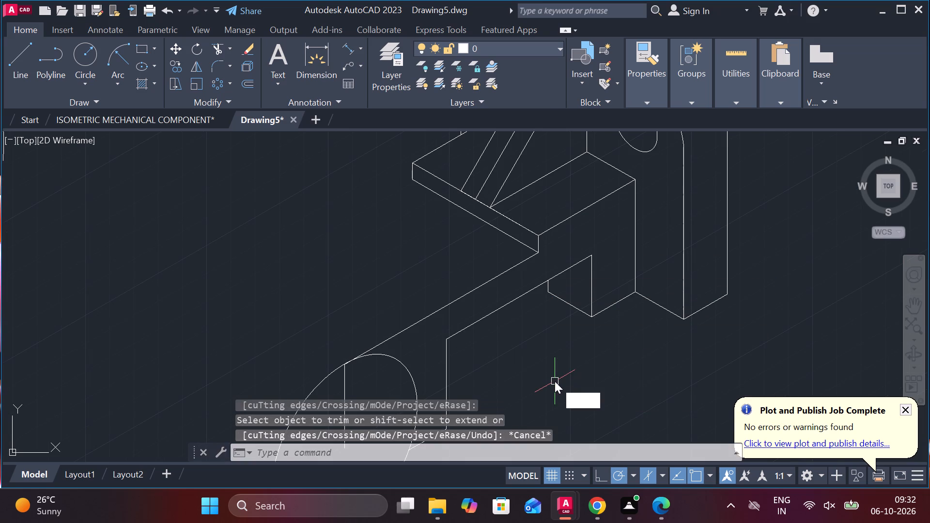
{"action": "key", "text": "Return"}
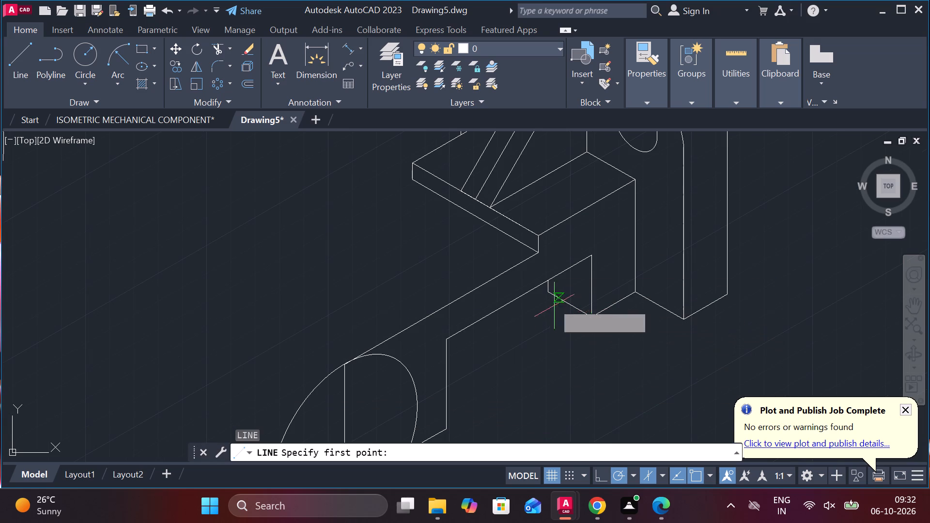
{"action": "left_click", "coordinate": [549, 297]}
{"action": "middle_click_drag", "start_coordinate": [552, 366], "coordinate": [568, 315]}
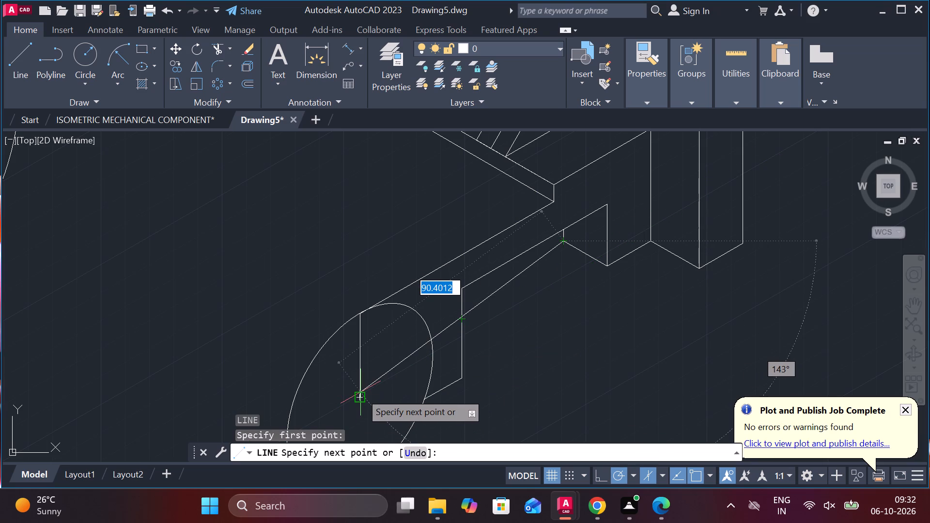
{"action": "scroll", "coordinate": [360, 392], "scroll_direction": "down", "scroll_amount": 1}
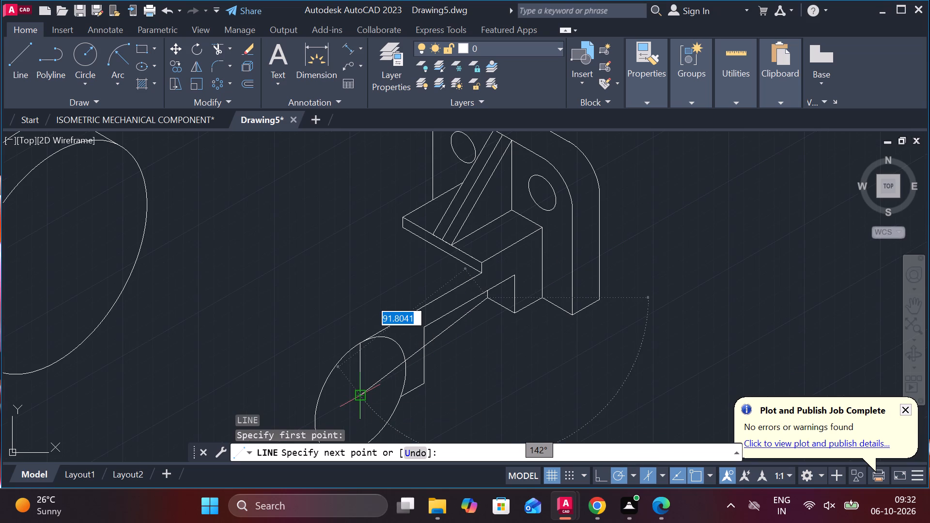
{"action": "left_click", "coordinate": [361, 395]}
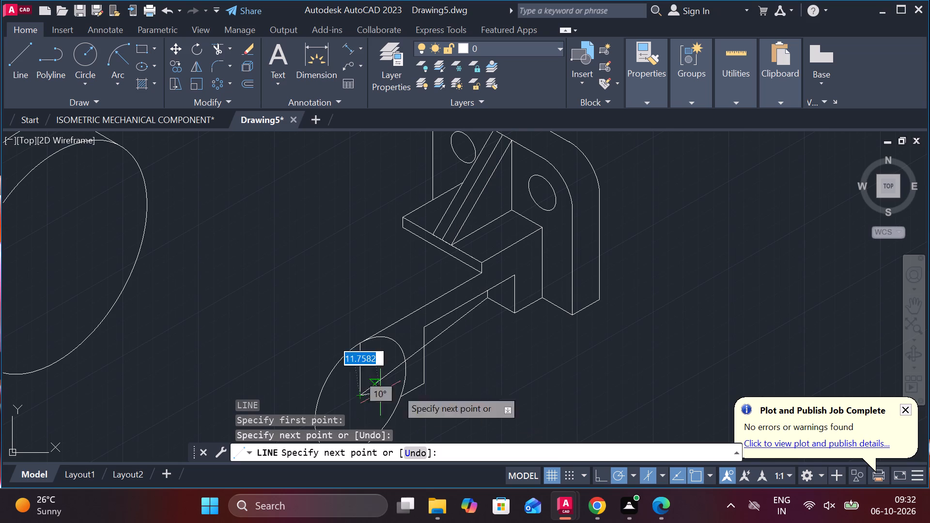
{"action": "key", "text": "Escape"}
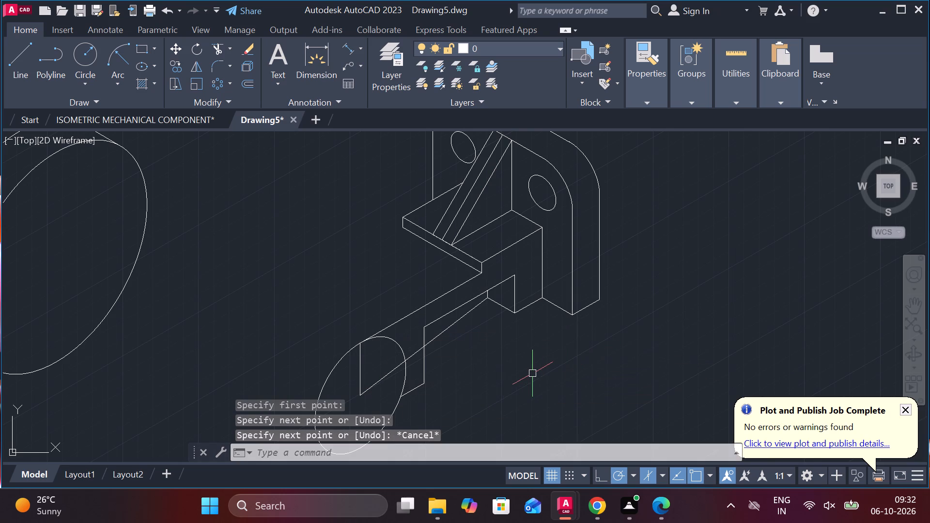
Trim the sloping line inside the isocircle and between the isocircle and the arm's vertical notch edge.
{"action": "type", "text": "TR"}
{"action": "key", "text": "space"}
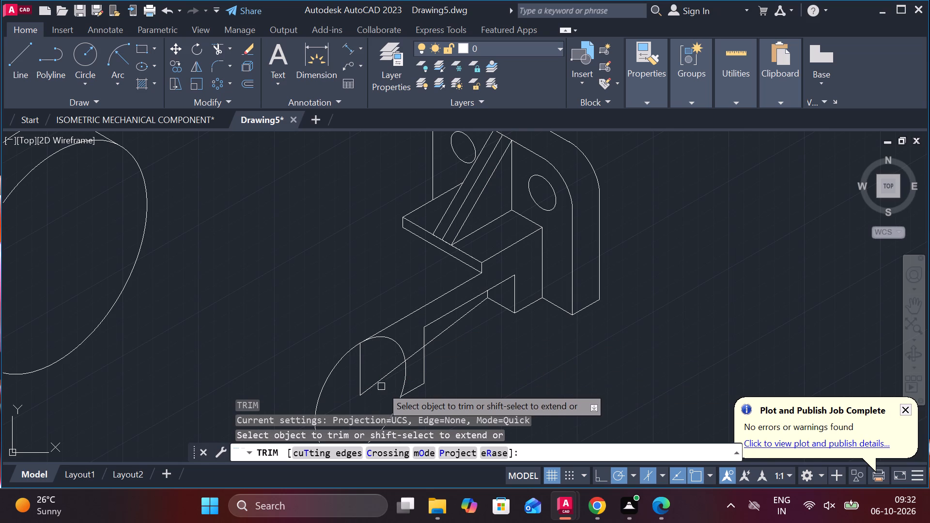
{"action": "left_click", "coordinate": [379, 384]}
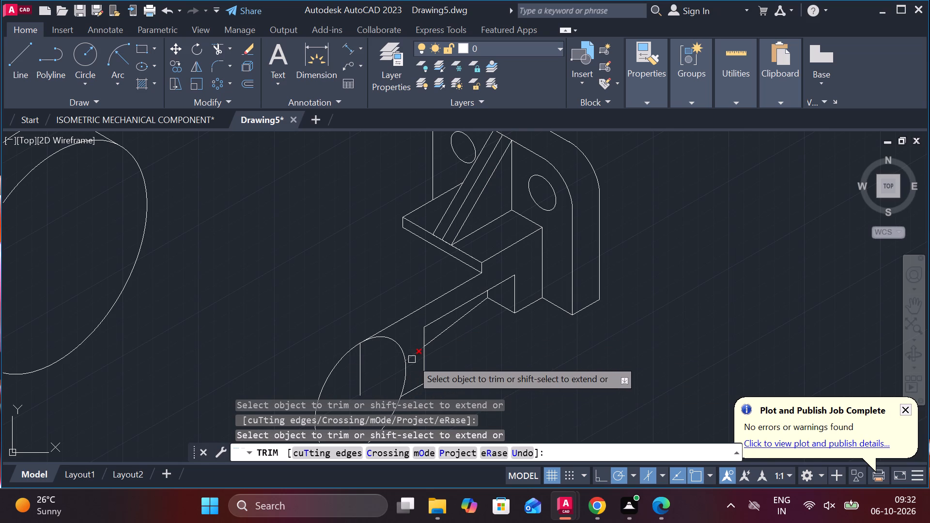
{"action": "left_click", "coordinate": [412, 359]}
{"action": "scroll", "coordinate": [472, 353], "scroll_direction": "down", "scroll_amount": 1}
{"action": "middle_click_drag", "start_coordinate": [486, 351], "coordinate": [543, 336]}
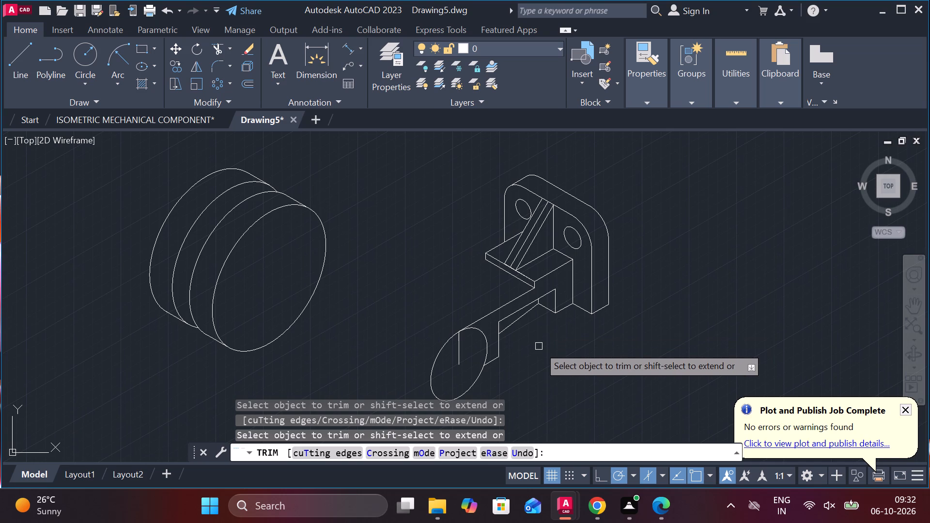
{"action": "key", "text": "Escape"}
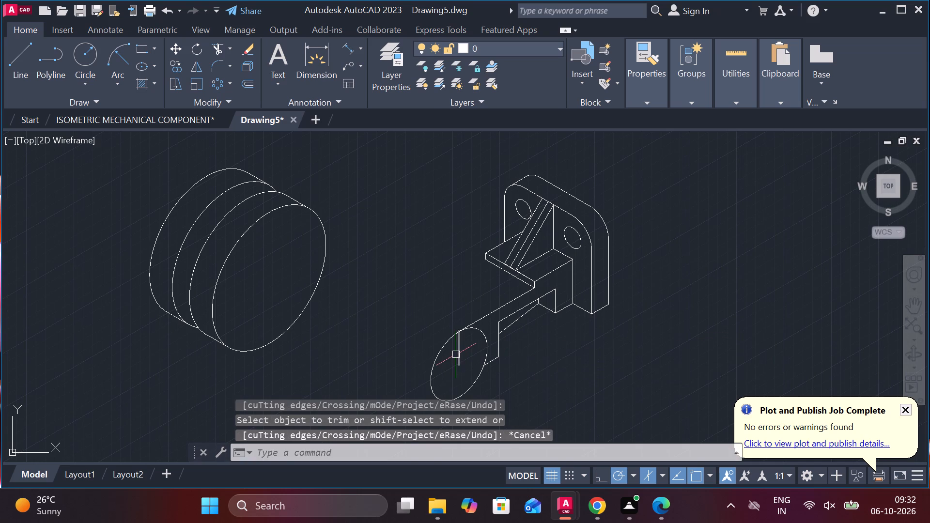
Erase the 30-long vertical construction line inside the isocircle.
{"action": "left_click", "coordinate": [463, 351]}
{"action": "left_click", "coordinate": [463, 353]}
{"action": "left_click", "coordinate": [458, 356]}
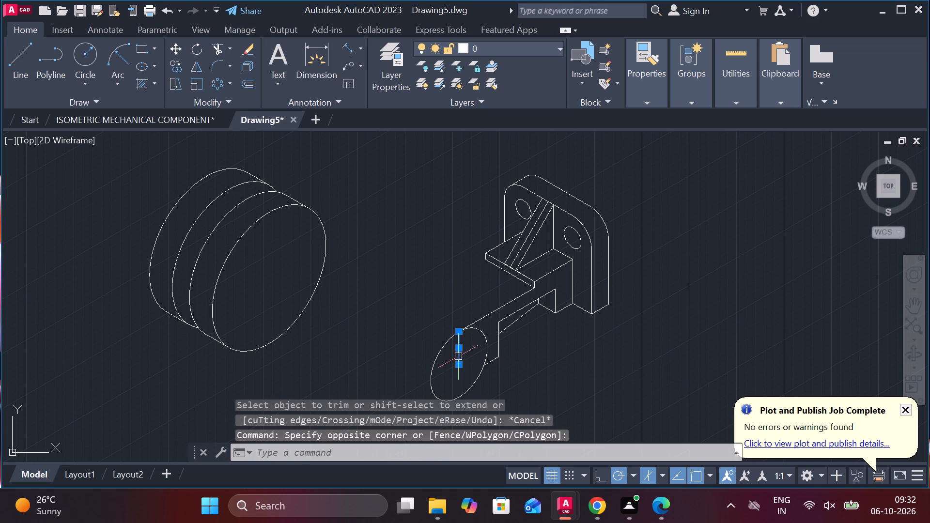
{"action": "type", "text": "E"}
{"action": "key", "text": "space"}
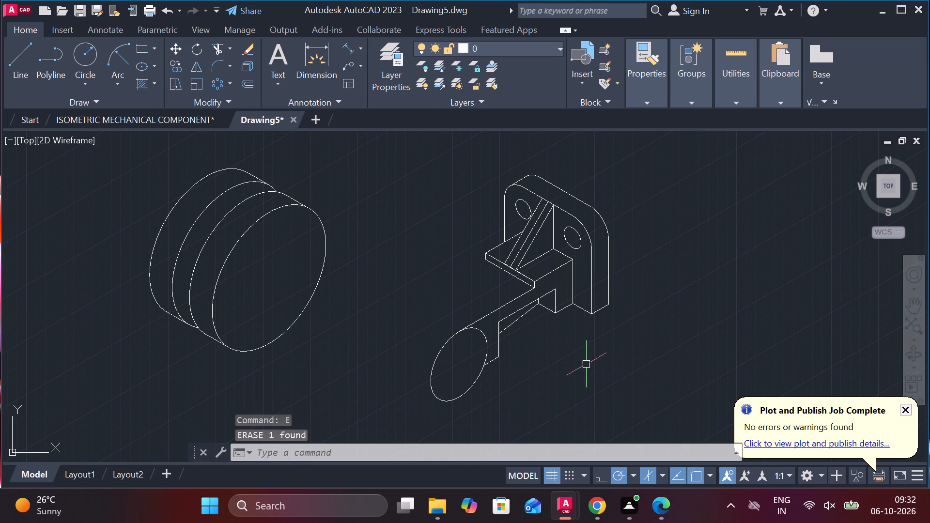
Copy the radius 30 isocircle from its centre 24 along 150°.
{"action": "middle_click_drag", "start_coordinate": [588, 363], "coordinate": [639, 329]}
{"action": "scroll", "coordinate": [621, 304], "scroll_direction": "up", "scroll_amount": 1}
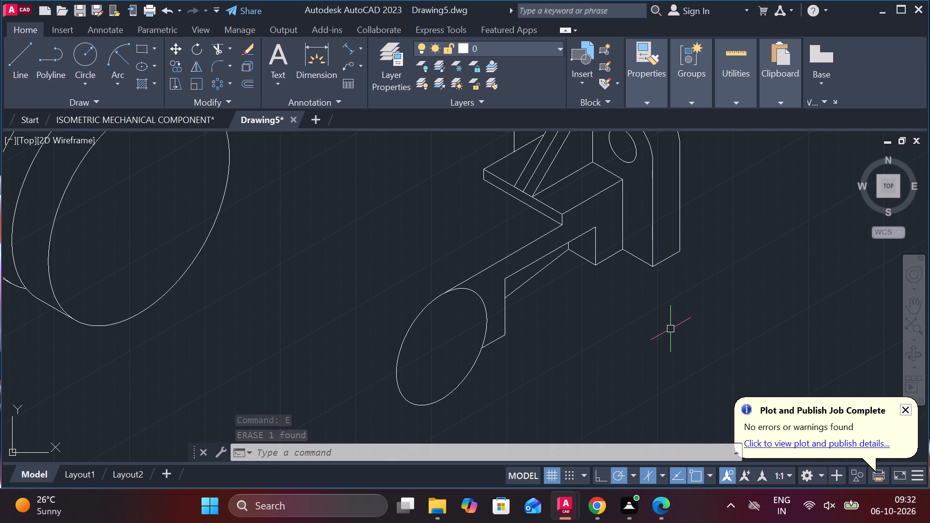
{"action": "type", "text": "CO"}
{"action": "key", "text": "Return"}
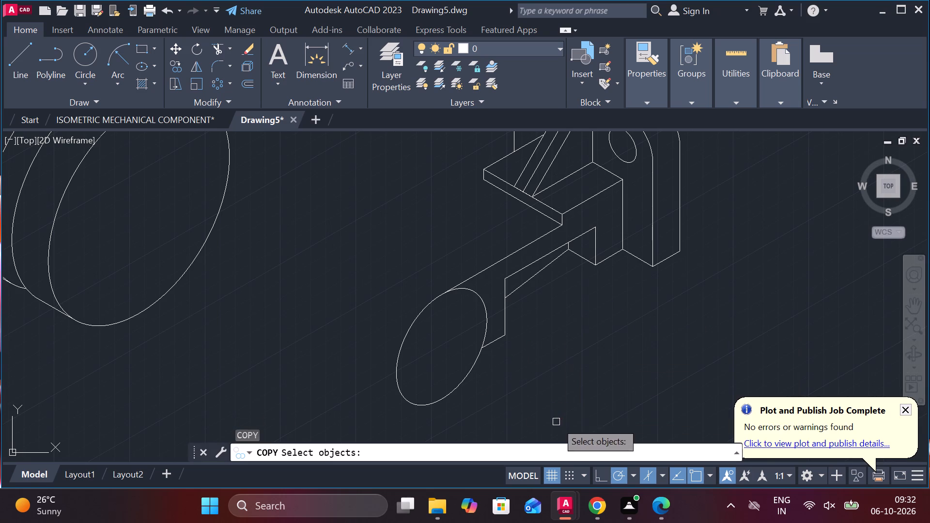
{"action": "left_click", "coordinate": [426, 404]}
{"action": "key", "text": "Return"}
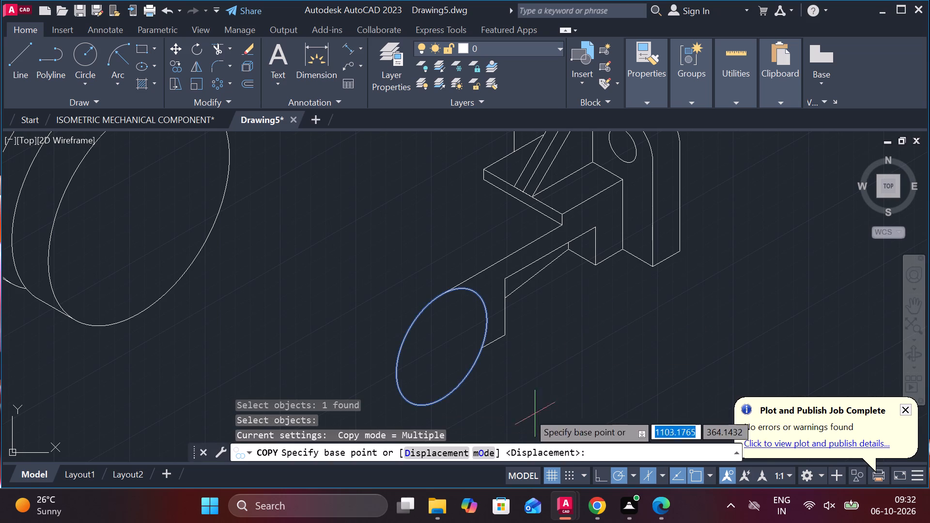
{"action": "left_click", "coordinate": [438, 347]}
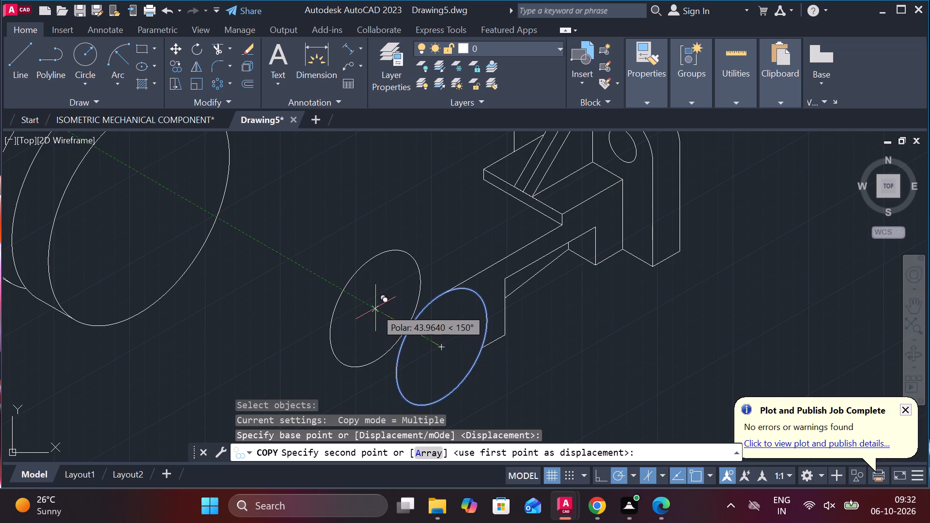
{"action": "type", "text": "24"}
{"action": "key", "text": "space"}
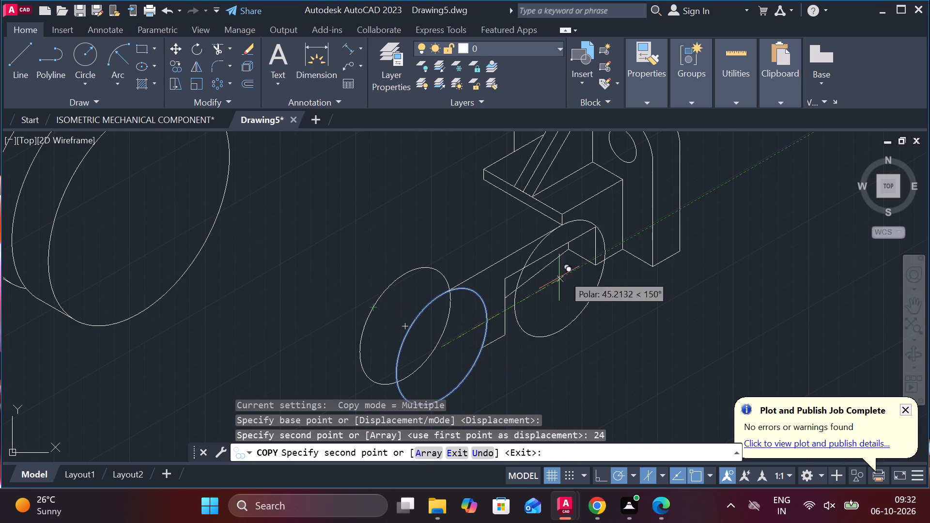
{"action": "middle_click_drag", "start_coordinate": [696, 338], "coordinate": [687, 301]}
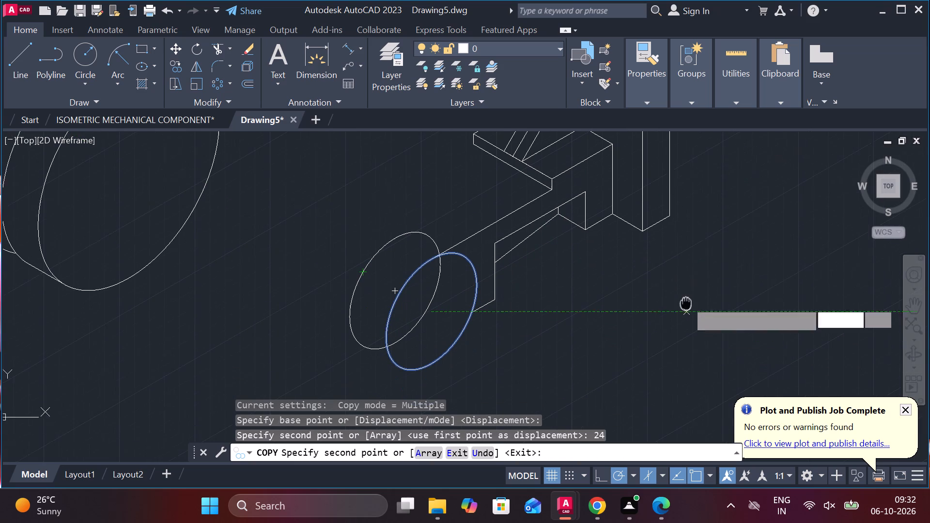
{"action": "key", "text": "Escape"}
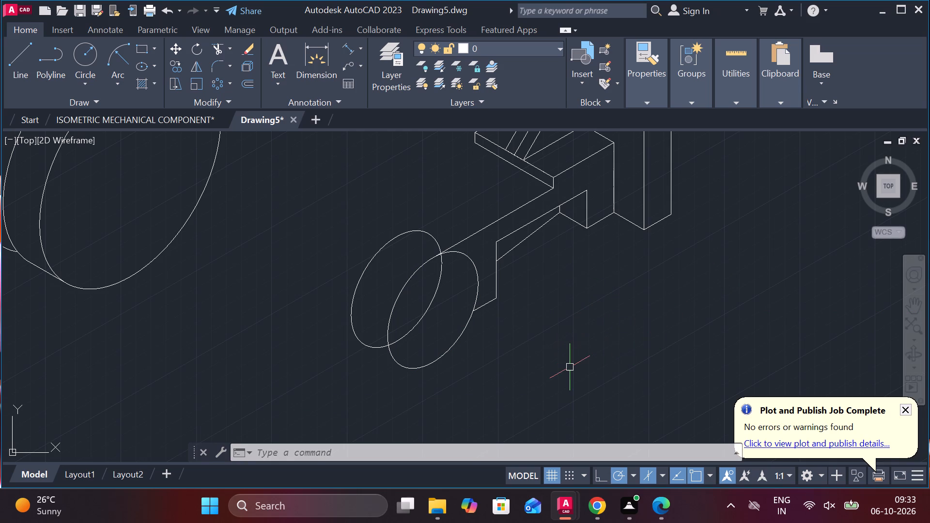
Draw a 24-long edge line along 150° joining the lower sides of the two isocircles.
{"action": "key", "text": "l"}
{"action": "key", "text": "Return"}
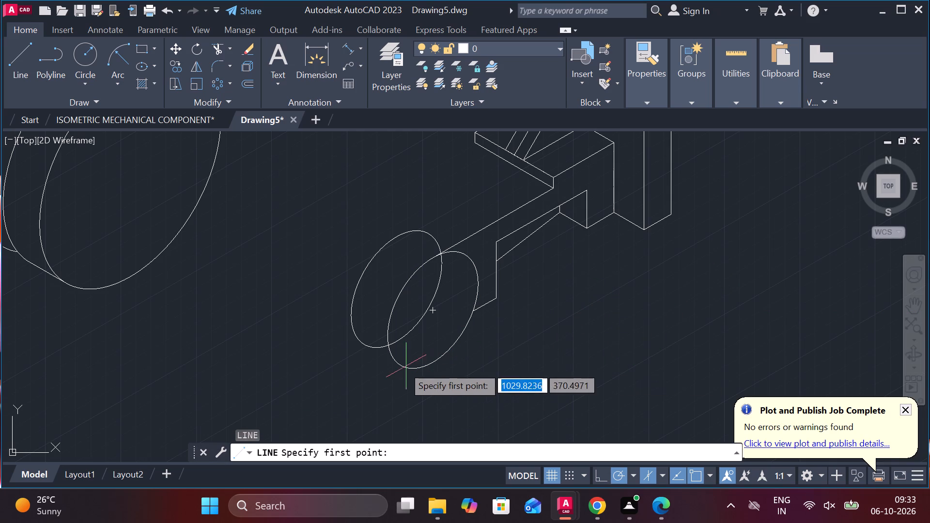
{"action": "left_click", "coordinate": [403, 366]}
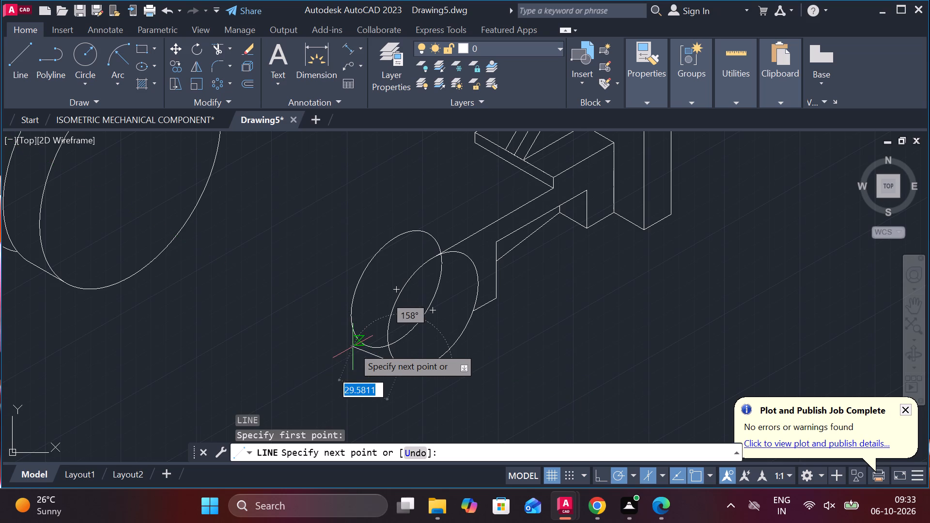
{"action": "scroll", "coordinate": [362, 347], "scroll_direction": "up", "scroll_amount": 3}
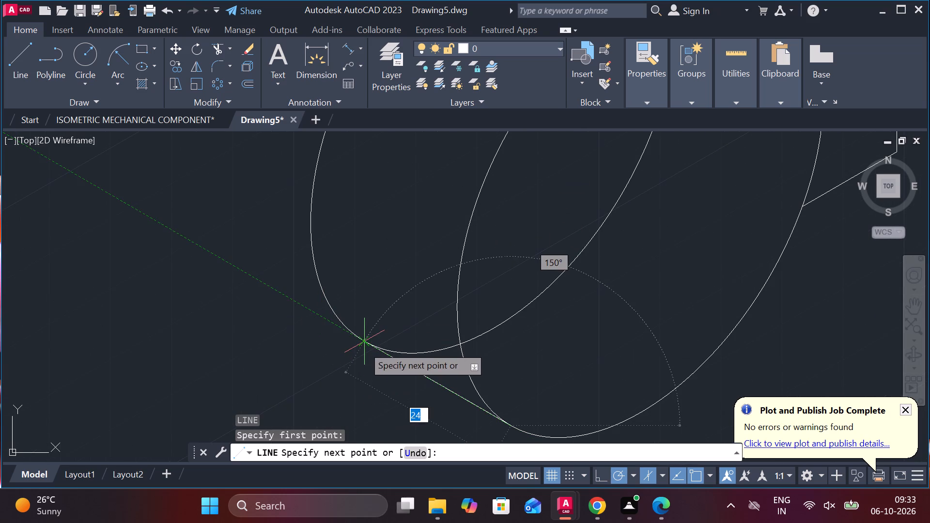
{"action": "left_click", "coordinate": [363, 346]}
{"action": "key", "text": "Escape"}
Trim the copied isocircle's arcs between the joining line and the front isocircle and inside the front isocircle.
{"action": "scroll", "coordinate": [397, 298], "scroll_direction": "down", "scroll_amount": 1}
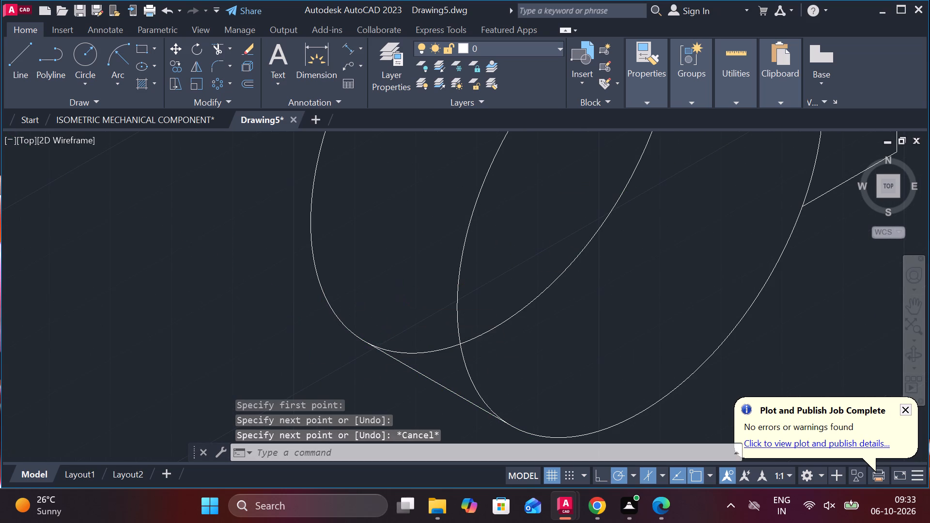
{"action": "scroll", "coordinate": [397, 298], "scroll_direction": "down", "scroll_amount": 2}
{"action": "middle_click_drag", "start_coordinate": [509, 332], "coordinate": [513, 363]}
{"action": "type", "text": "TR"}
{"action": "key", "text": "space"}
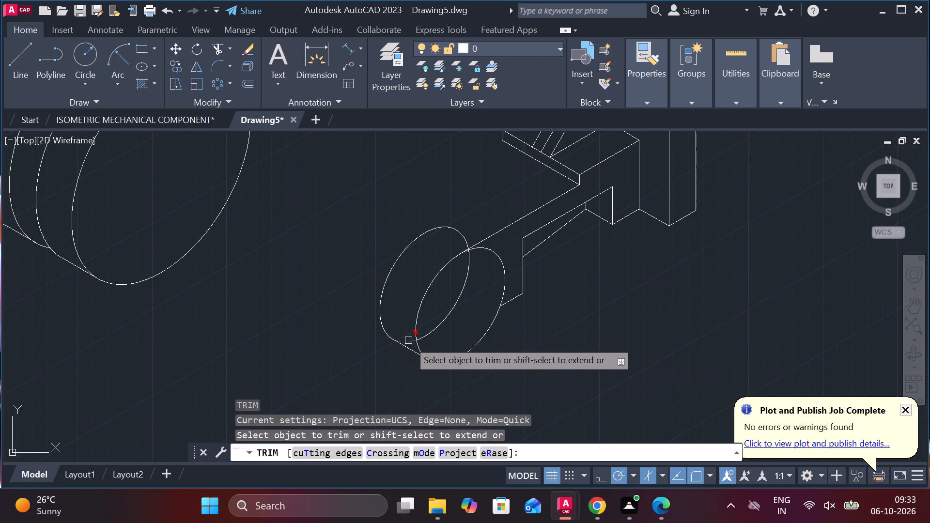
{"action": "left_click", "coordinate": [408, 340]}
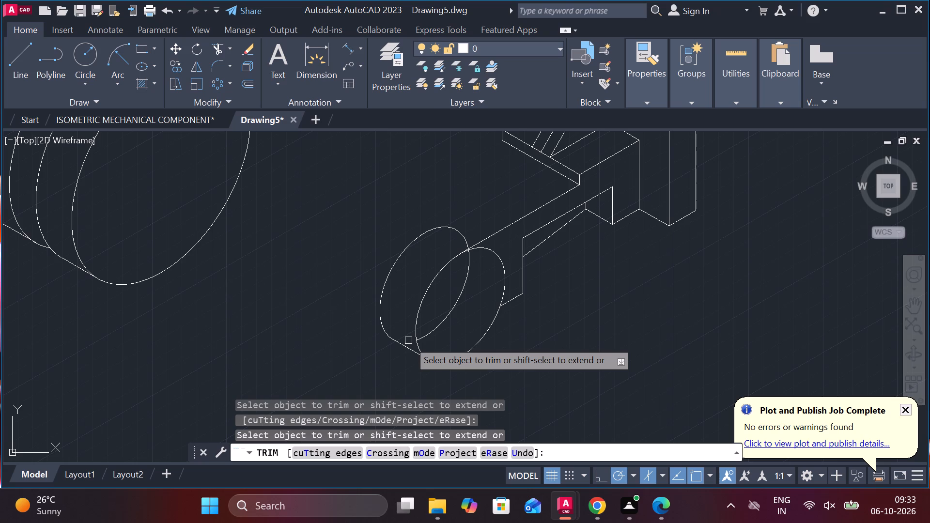
{"action": "left_click", "coordinate": [439, 329]}
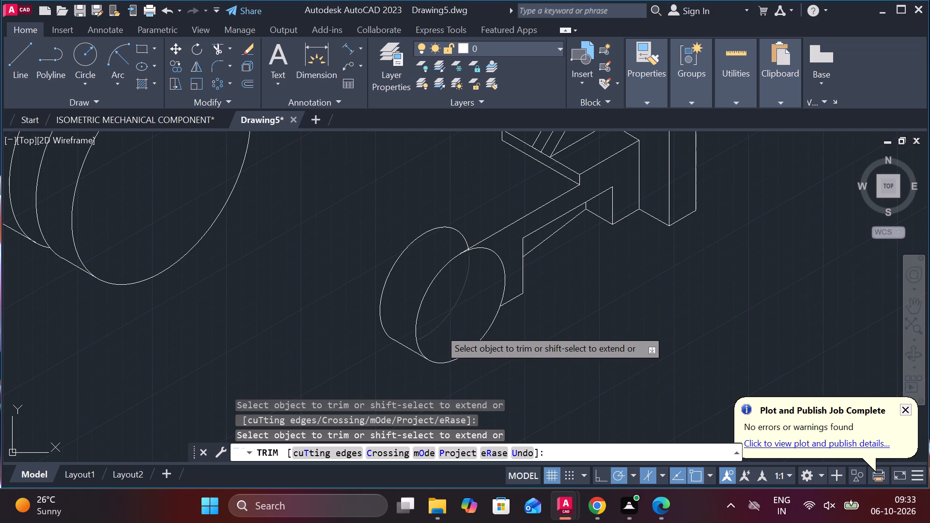
{"action": "middle_click_drag", "start_coordinate": [578, 341], "coordinate": [581, 362]}
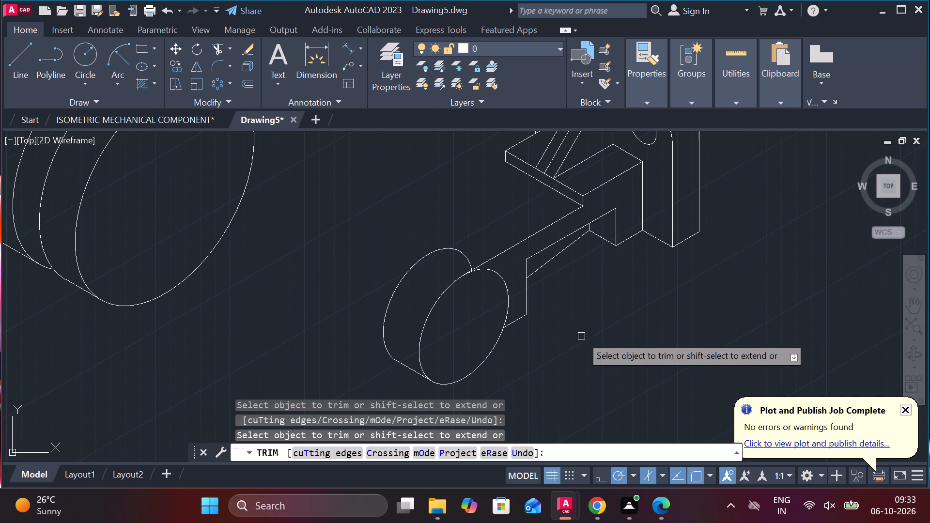
{"action": "key", "text": "Escape"}
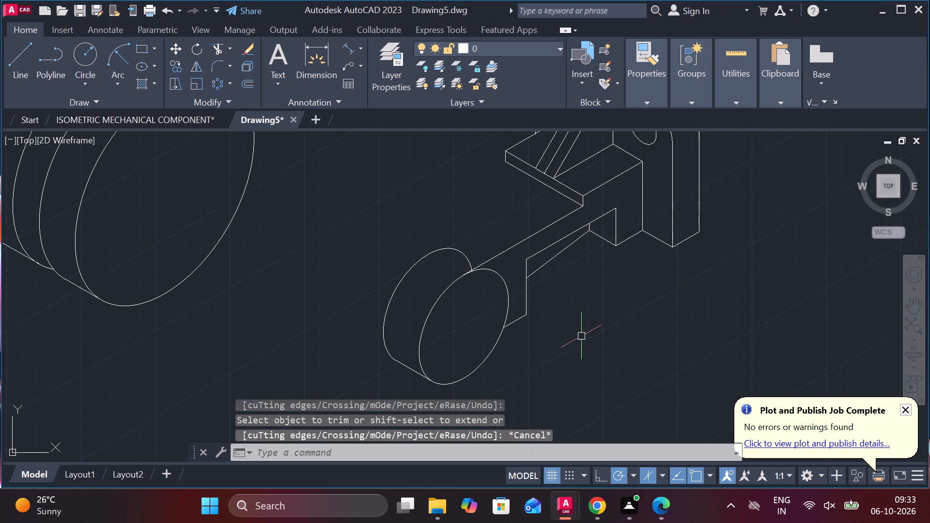
Draw a guide line along 150° from the front isocircle's centre, extending well beyond the rear isocircle.
{"action": "key", "text": "l"}
{"action": "key", "text": "Return"}
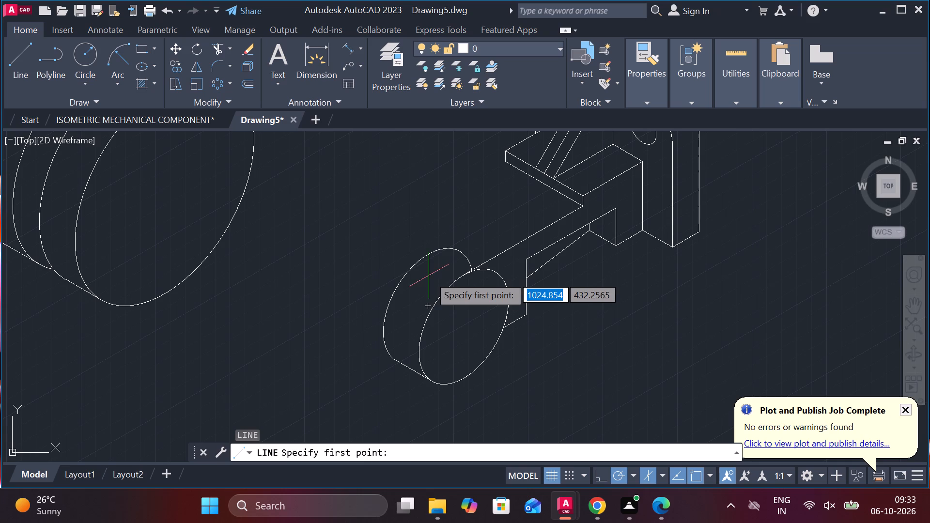
{"action": "left_click", "coordinate": [466, 325]}
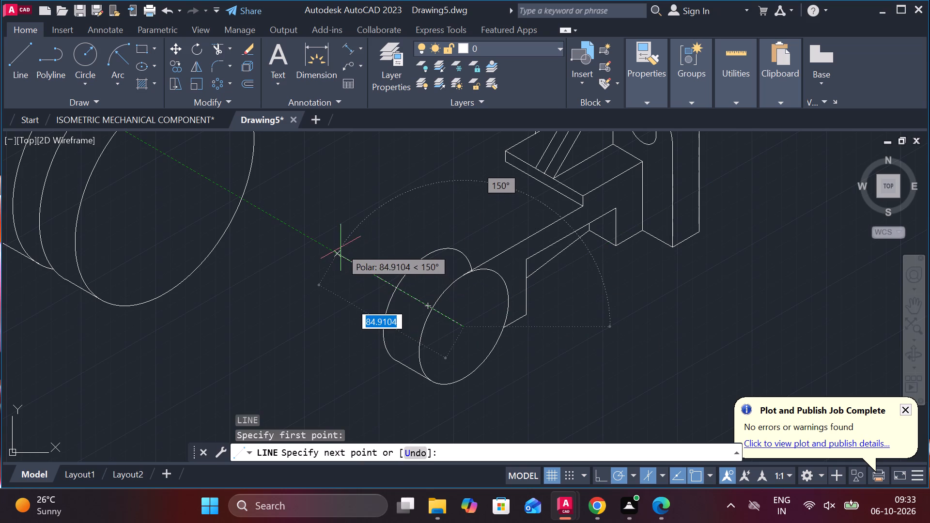
{"action": "left_click", "coordinate": [325, 239]}
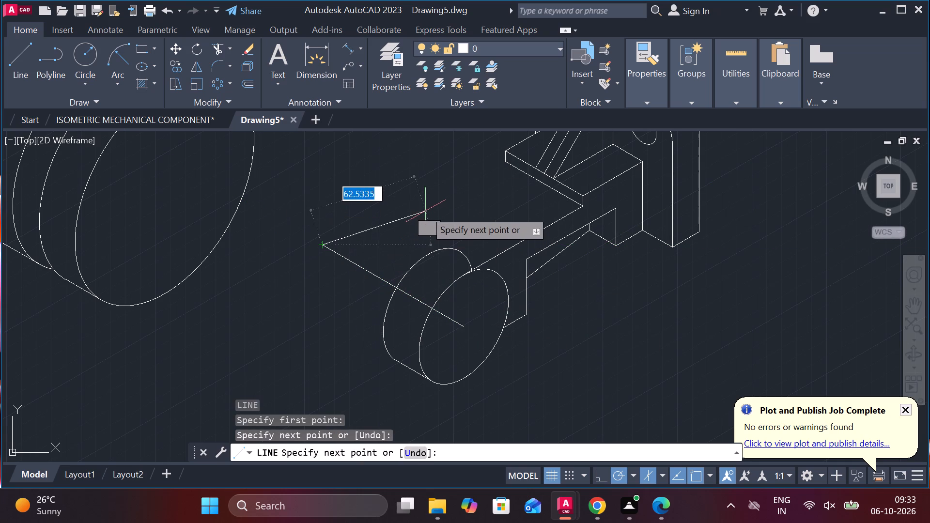
{"action": "key", "text": "Escape"}
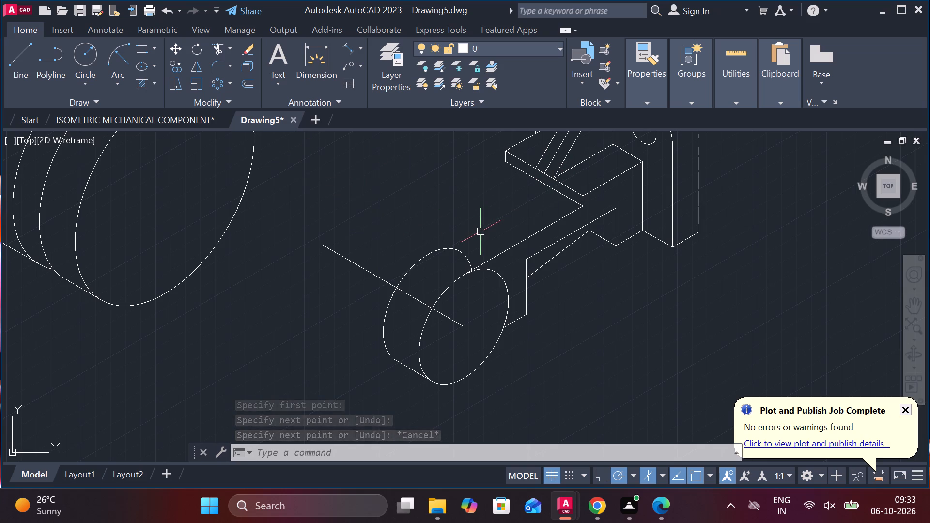
Draw a line about 120 long along 210° from the shelf's outer lower corner, crossing the 150° guide line.
{"action": "key", "text": "l"}
{"action": "key", "text": "Return"}
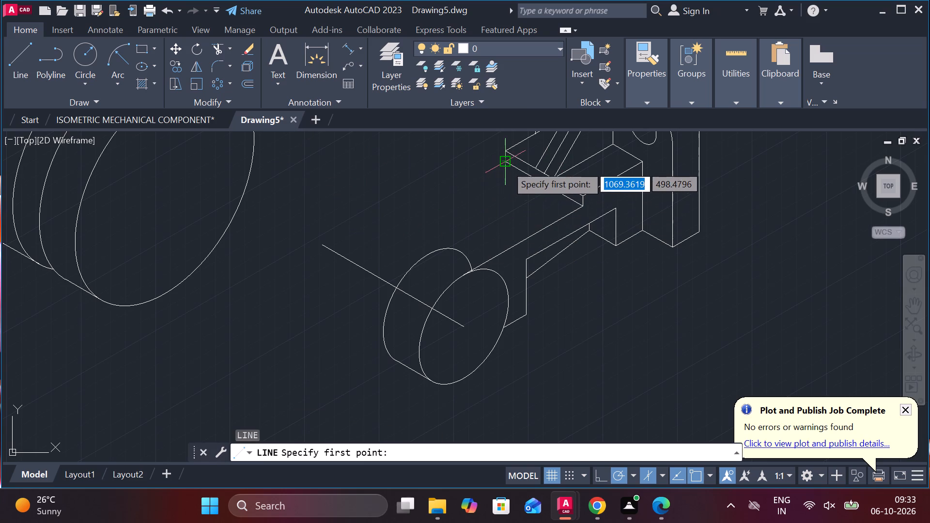
{"action": "left_click", "coordinate": [506, 165]}
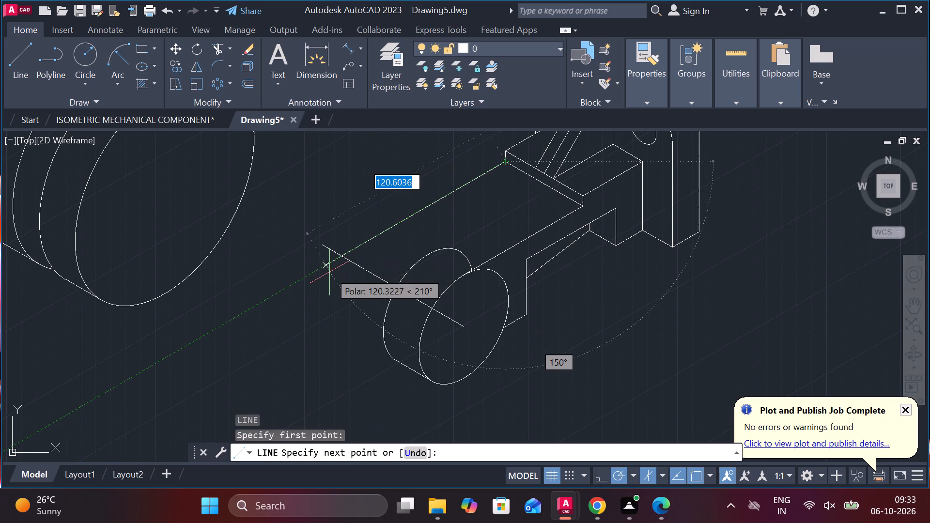
{"action": "left_click", "coordinate": [329, 272]}
{"action": "key", "text": "Escape"}
{"action": "middle_click_drag", "start_coordinate": [384, 261], "coordinate": [358, 325]}
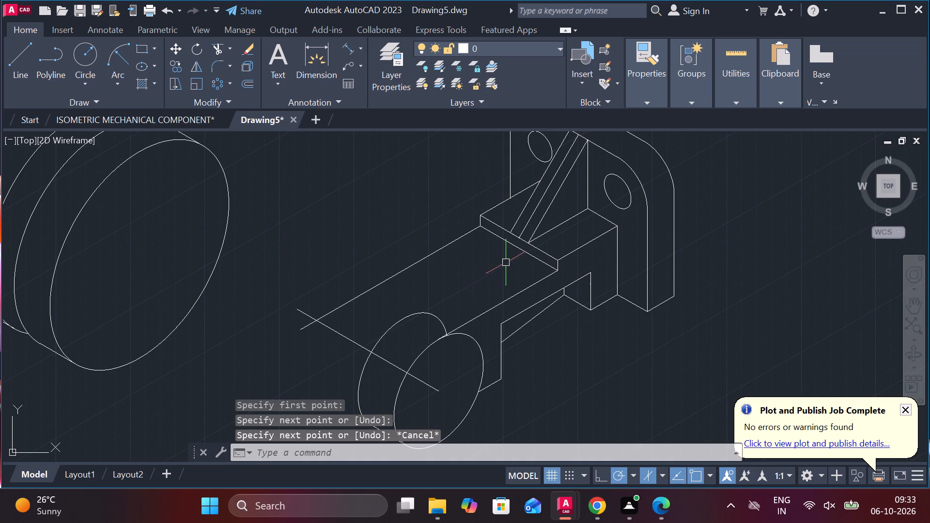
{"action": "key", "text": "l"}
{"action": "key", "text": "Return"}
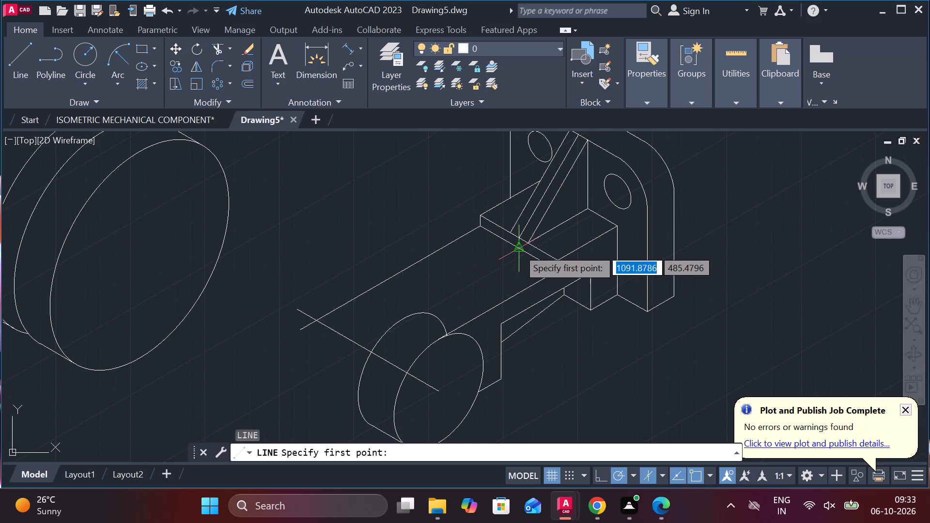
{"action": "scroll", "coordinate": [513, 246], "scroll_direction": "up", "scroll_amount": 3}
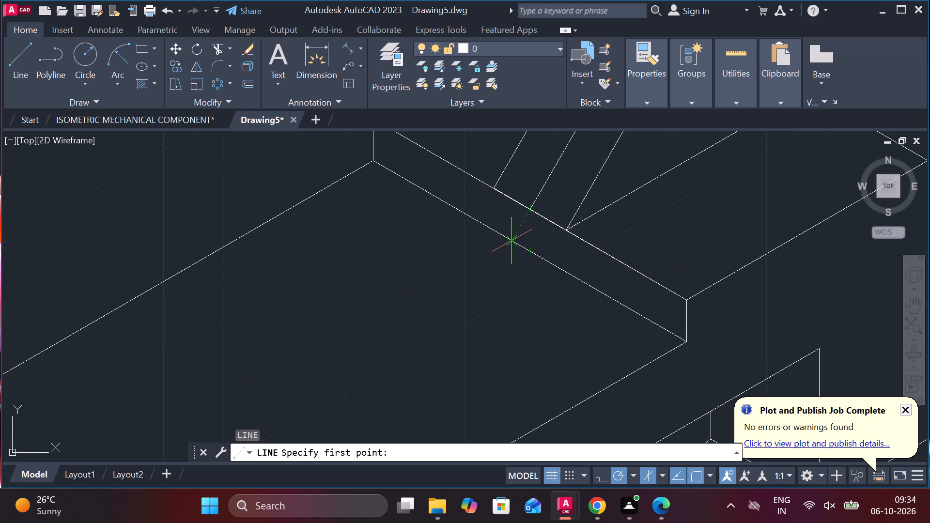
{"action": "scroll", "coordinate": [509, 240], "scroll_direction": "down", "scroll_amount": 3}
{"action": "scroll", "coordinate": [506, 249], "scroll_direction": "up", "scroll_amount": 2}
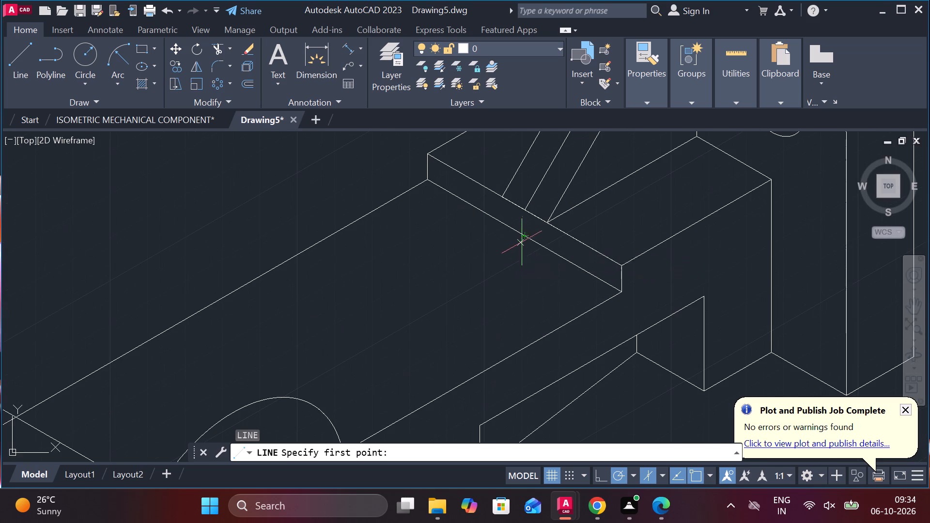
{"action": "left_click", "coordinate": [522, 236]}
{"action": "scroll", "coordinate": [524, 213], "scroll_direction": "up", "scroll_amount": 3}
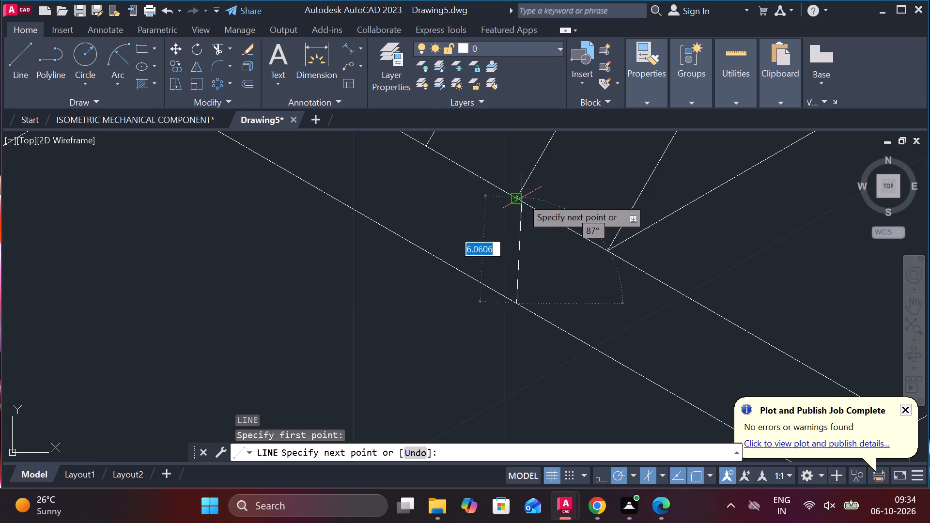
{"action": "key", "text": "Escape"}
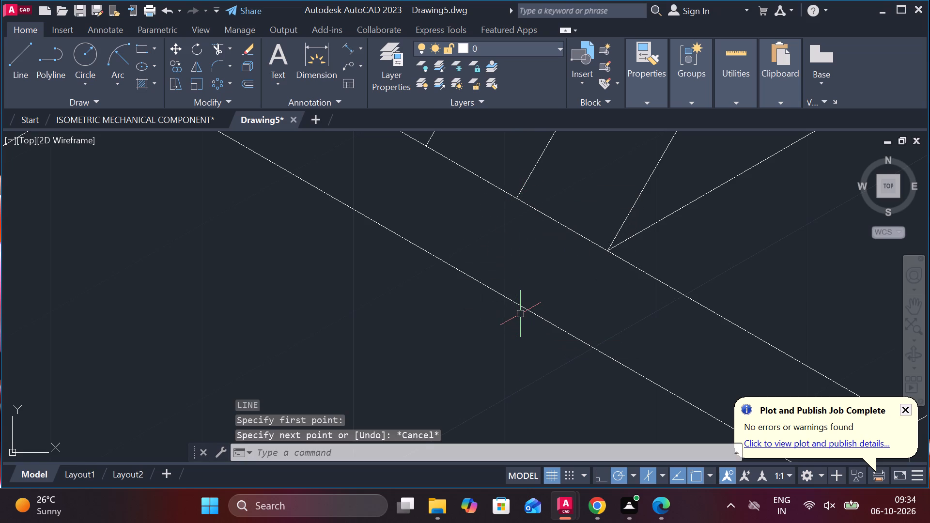
Draw a short vertical line down from the foot of the rib's middle line, past the shelf's lower front edge.
{"action": "key", "text": "l"}
{"action": "key", "text": "Return"}
{"action": "left_click", "coordinate": [517, 200]}
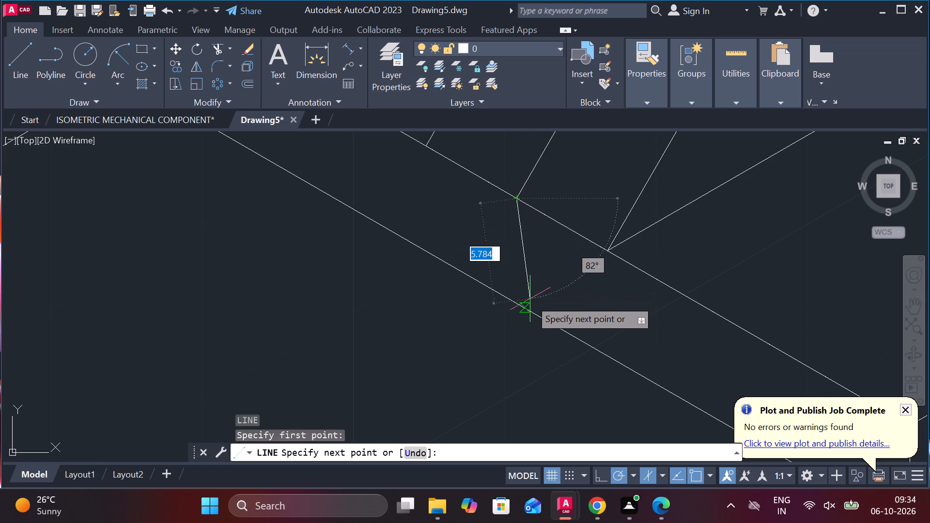
{"action": "left_click", "coordinate": [510, 363]}
{"action": "key", "text": "Escape"}
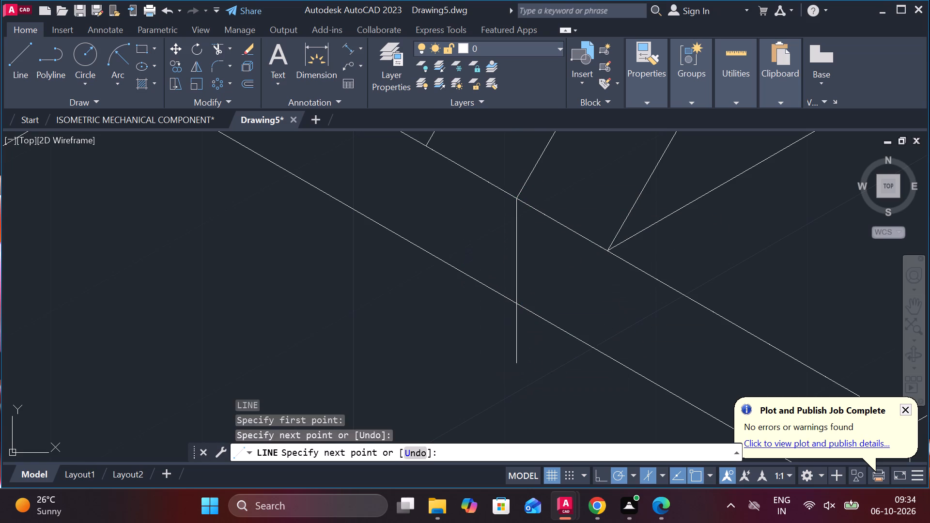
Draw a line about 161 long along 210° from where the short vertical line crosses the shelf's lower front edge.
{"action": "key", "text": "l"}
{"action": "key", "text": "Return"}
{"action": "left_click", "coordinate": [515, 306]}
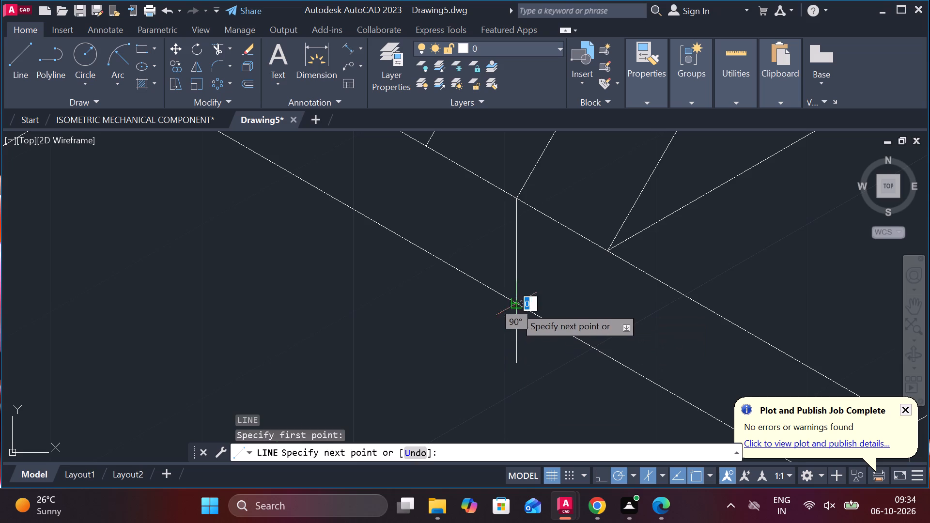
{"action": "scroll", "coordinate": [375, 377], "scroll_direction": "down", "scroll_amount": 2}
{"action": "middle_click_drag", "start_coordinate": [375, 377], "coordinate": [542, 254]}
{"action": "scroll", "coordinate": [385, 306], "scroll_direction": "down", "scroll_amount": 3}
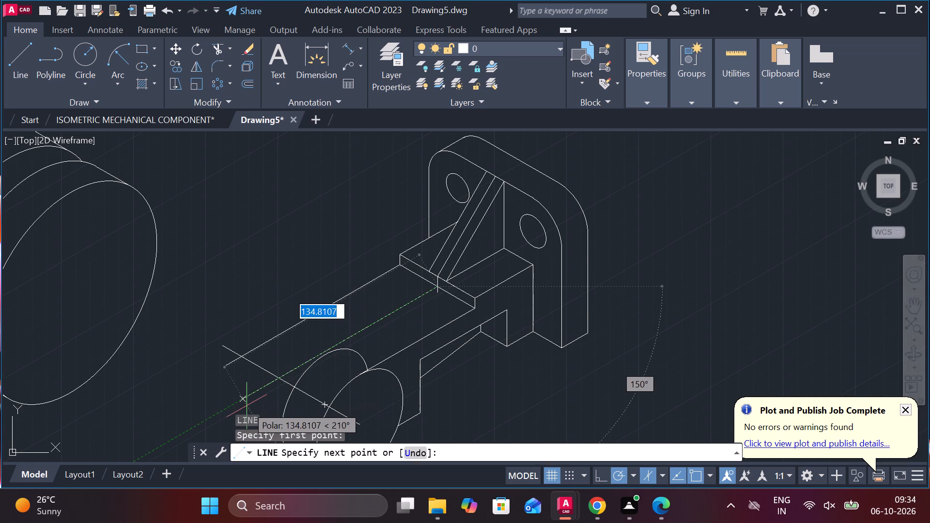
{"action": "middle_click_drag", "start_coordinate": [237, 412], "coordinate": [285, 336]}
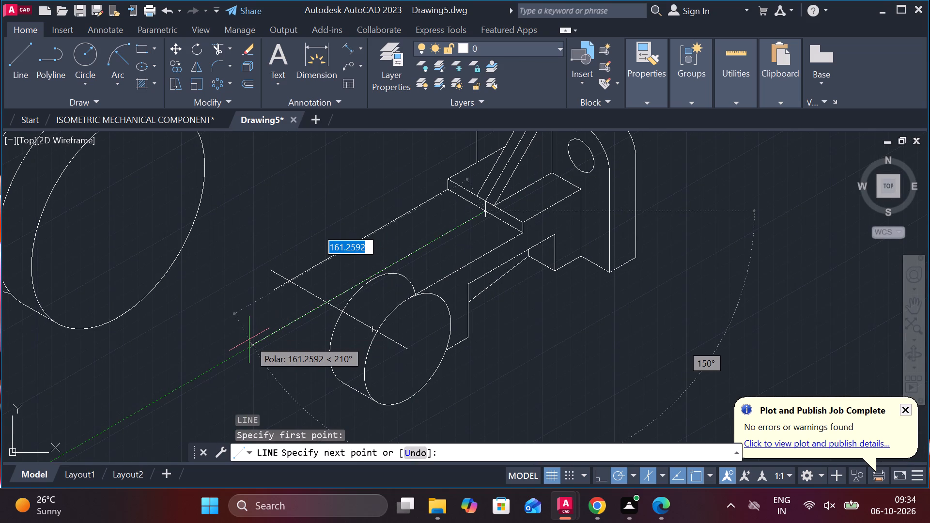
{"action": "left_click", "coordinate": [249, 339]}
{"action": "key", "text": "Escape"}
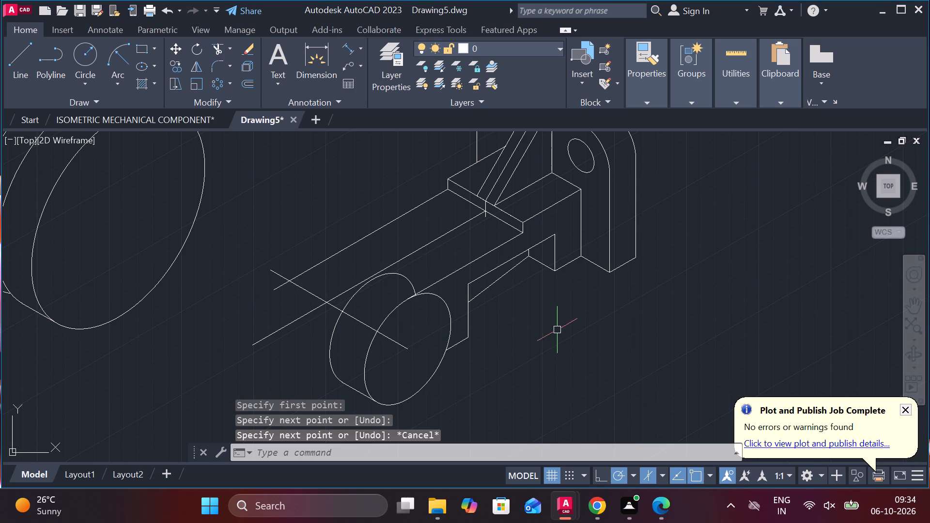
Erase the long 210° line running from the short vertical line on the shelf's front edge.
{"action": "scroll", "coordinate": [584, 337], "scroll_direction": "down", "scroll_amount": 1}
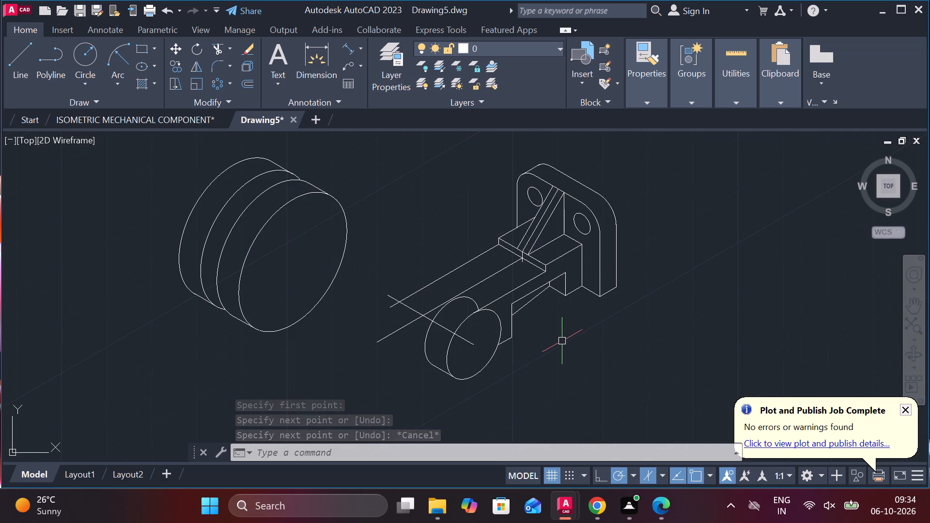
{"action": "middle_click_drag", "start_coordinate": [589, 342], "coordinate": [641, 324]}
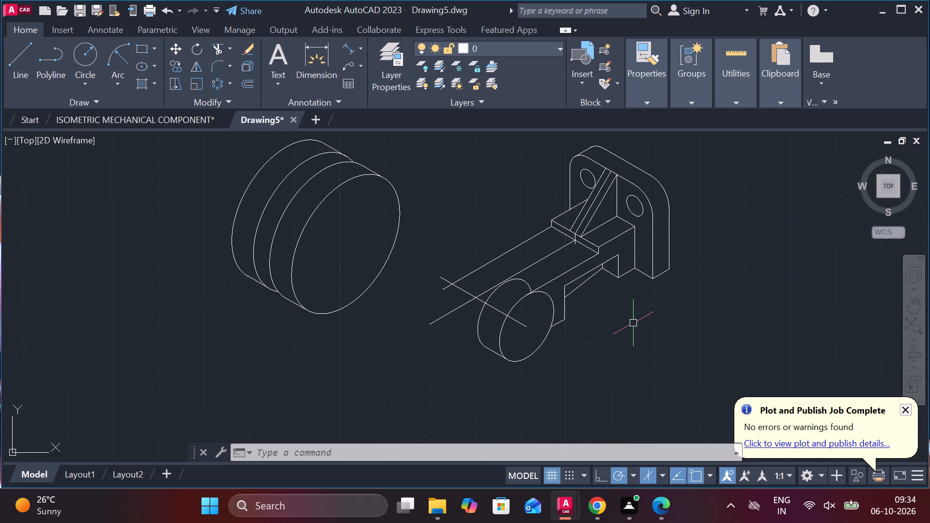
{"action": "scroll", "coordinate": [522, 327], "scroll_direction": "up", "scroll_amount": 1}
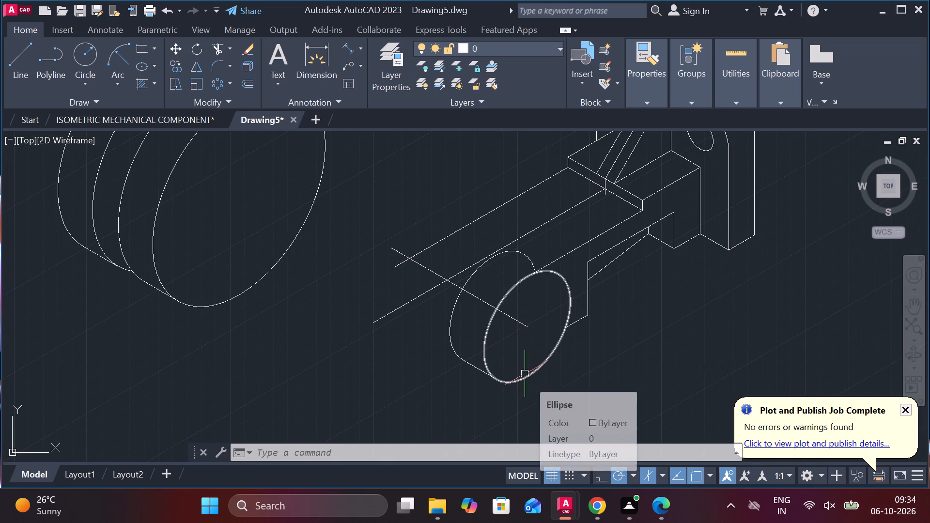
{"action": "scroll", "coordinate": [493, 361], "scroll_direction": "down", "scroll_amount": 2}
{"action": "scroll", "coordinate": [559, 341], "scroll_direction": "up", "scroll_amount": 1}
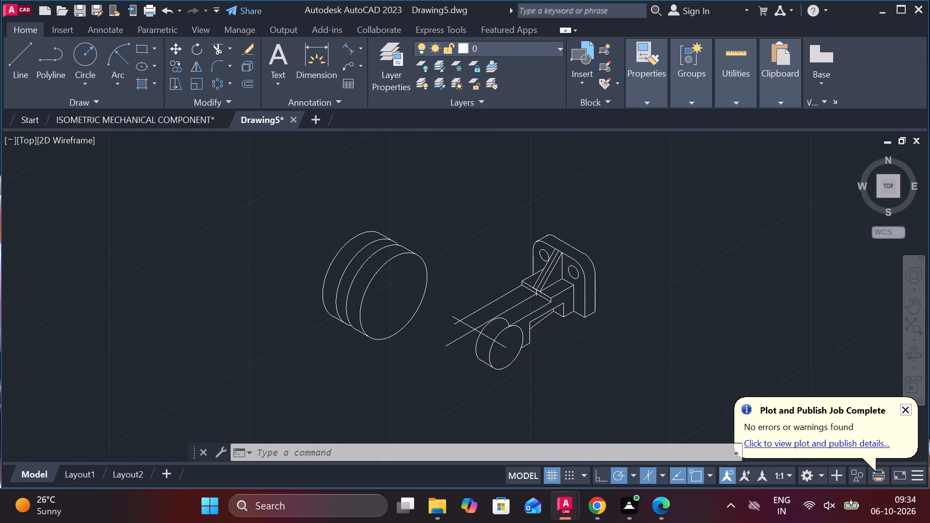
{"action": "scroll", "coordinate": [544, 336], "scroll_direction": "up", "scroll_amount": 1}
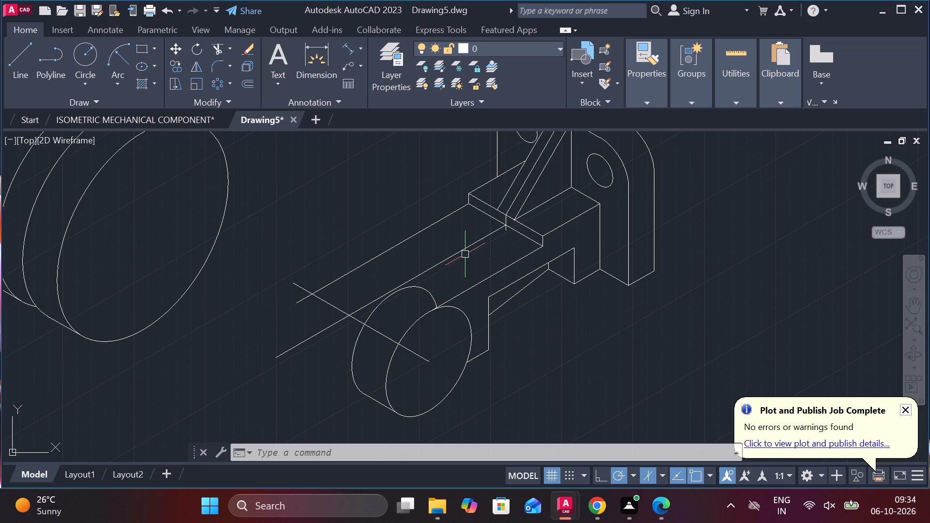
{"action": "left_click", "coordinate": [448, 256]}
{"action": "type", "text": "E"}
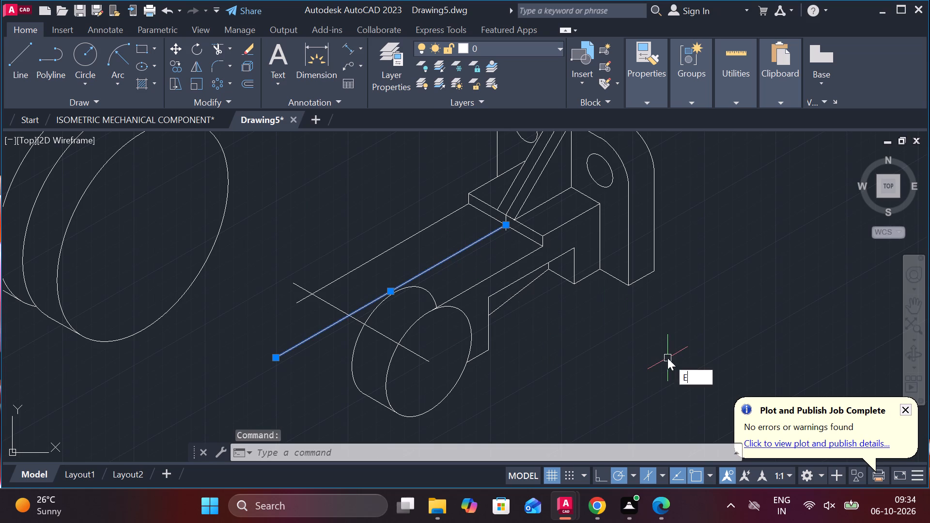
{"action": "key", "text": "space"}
Draw a line about 139 long along 210° from the short vertical line at the shelf's front, crossing the 150° guide line.
{"action": "key", "text": "l"}
{"action": "key", "text": "Return"}
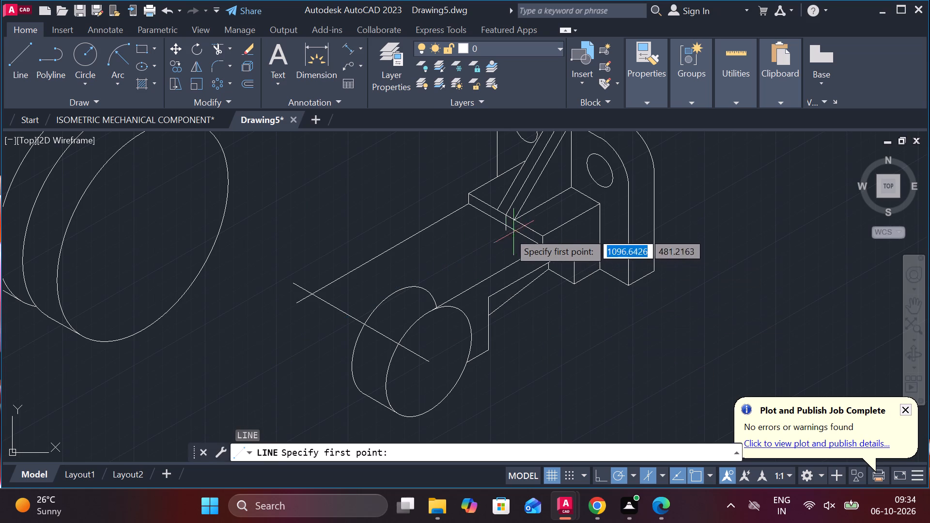
{"action": "scroll", "coordinate": [505, 231], "scroll_direction": "up", "scroll_amount": 2}
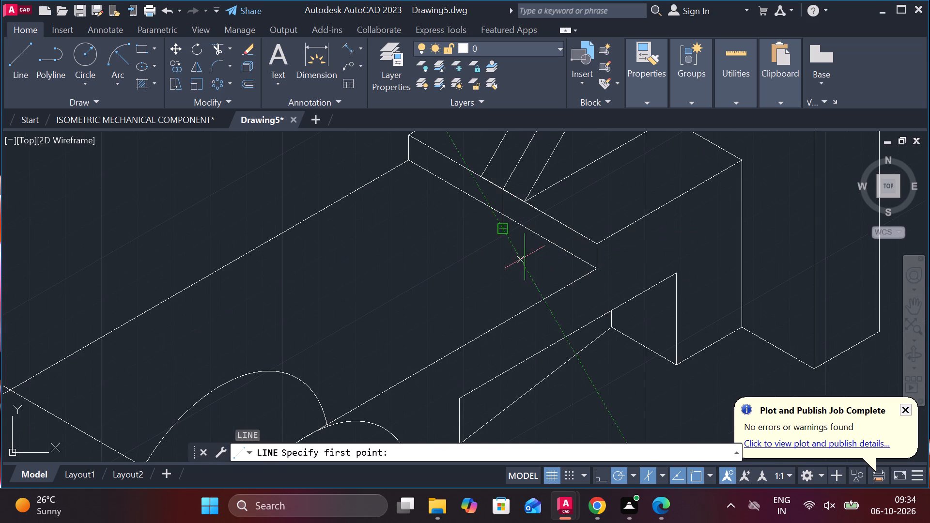
{"action": "left_click", "coordinate": [500, 212]}
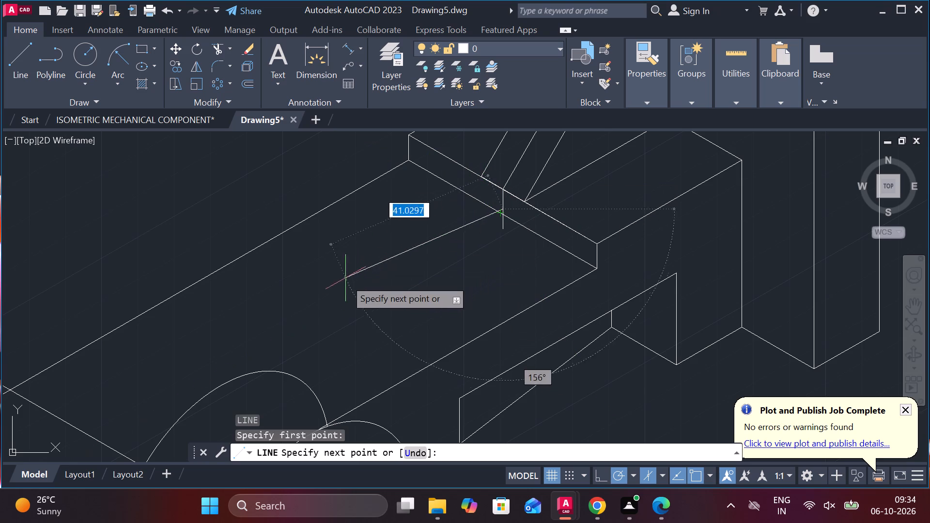
{"action": "middle_click_drag", "start_coordinate": [331, 315], "coordinate": [524, 240]}
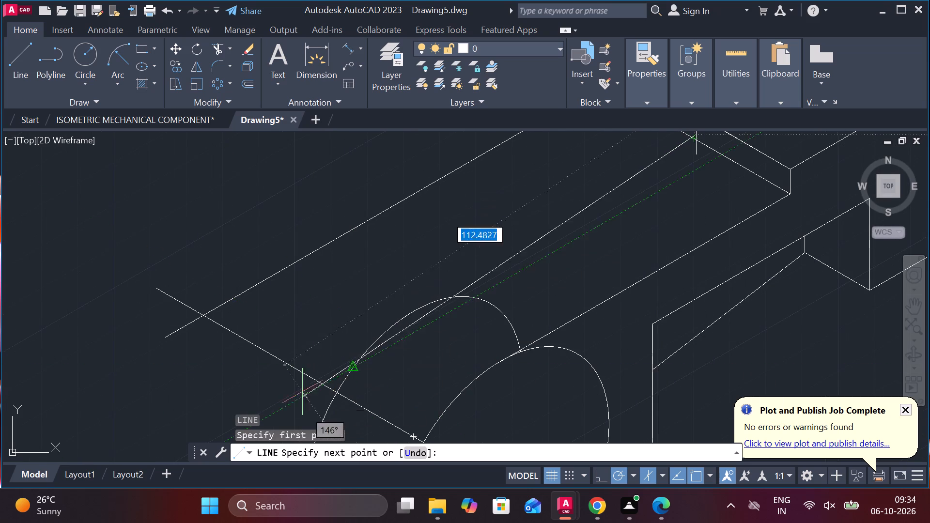
{"action": "middle_click_drag", "start_coordinate": [296, 419], "coordinate": [392, 272]}
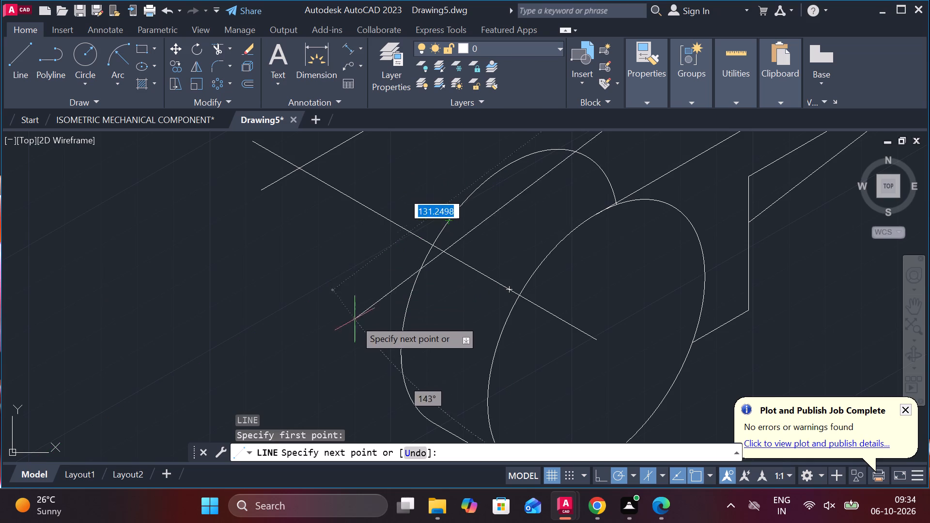
{"action": "middle_click_drag", "start_coordinate": [334, 301], "coordinate": [385, 365]}
{"action": "scroll", "coordinate": [337, 295], "scroll_direction": "down", "scroll_amount": 1}
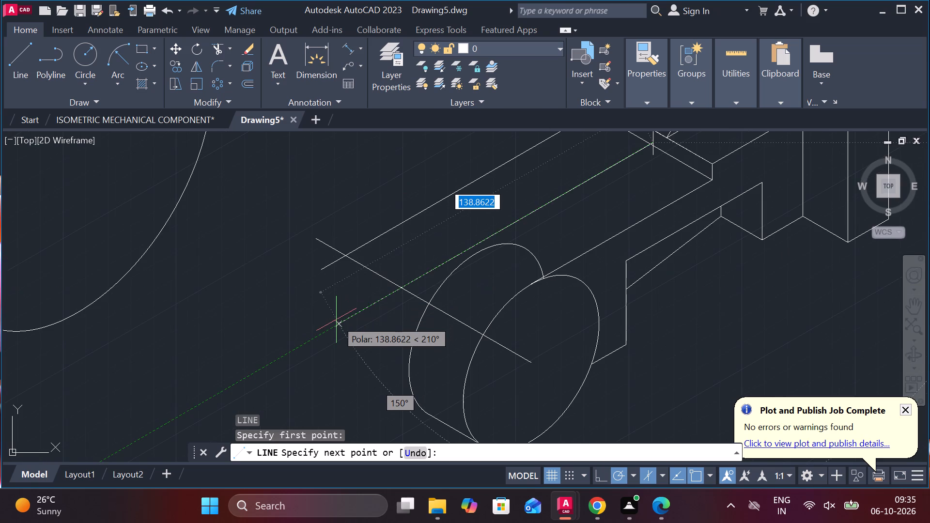
{"action": "left_click", "coordinate": [336, 320]}
{"action": "key", "text": "Escape"}
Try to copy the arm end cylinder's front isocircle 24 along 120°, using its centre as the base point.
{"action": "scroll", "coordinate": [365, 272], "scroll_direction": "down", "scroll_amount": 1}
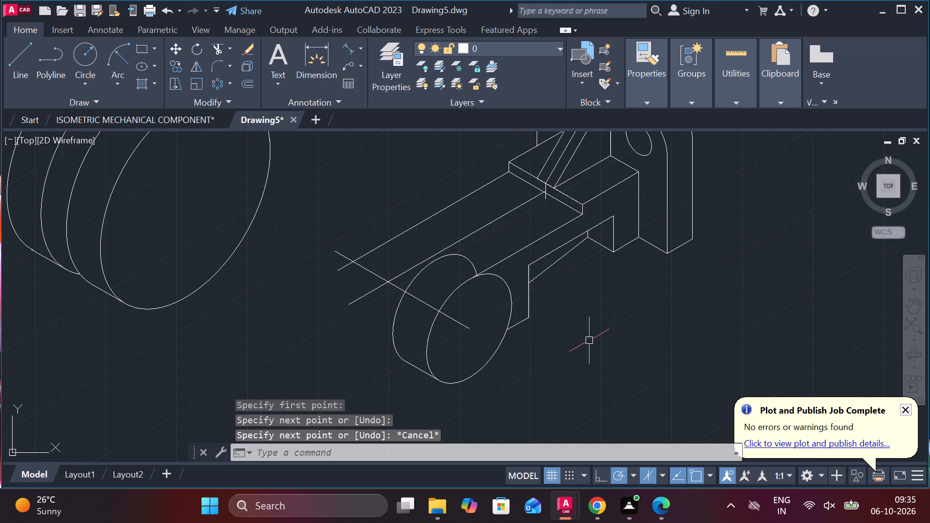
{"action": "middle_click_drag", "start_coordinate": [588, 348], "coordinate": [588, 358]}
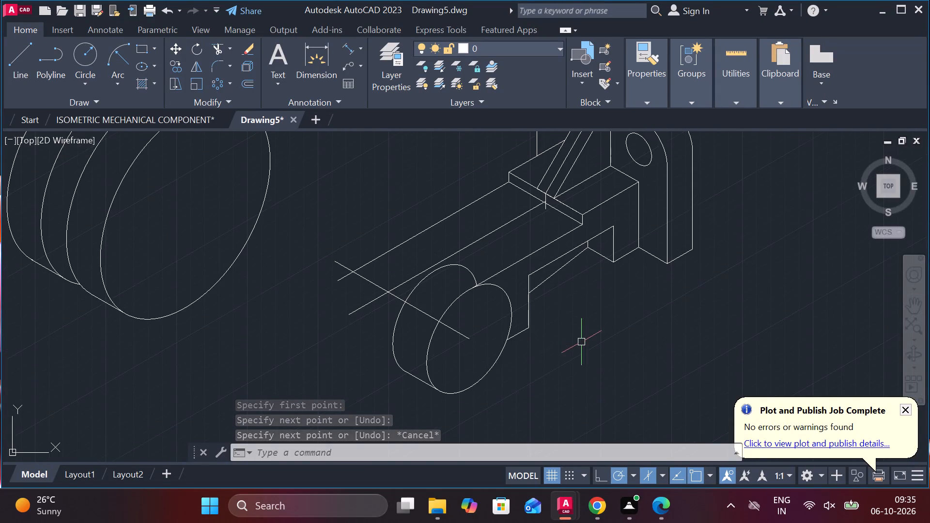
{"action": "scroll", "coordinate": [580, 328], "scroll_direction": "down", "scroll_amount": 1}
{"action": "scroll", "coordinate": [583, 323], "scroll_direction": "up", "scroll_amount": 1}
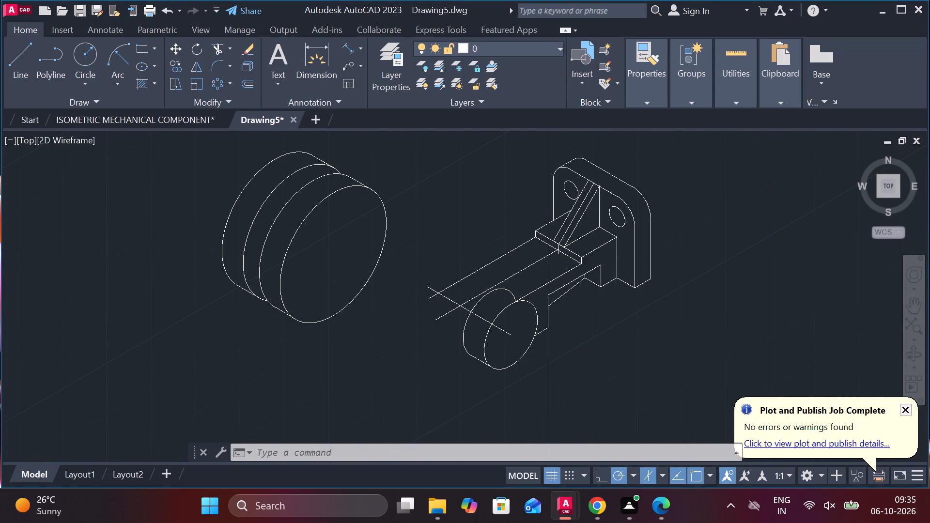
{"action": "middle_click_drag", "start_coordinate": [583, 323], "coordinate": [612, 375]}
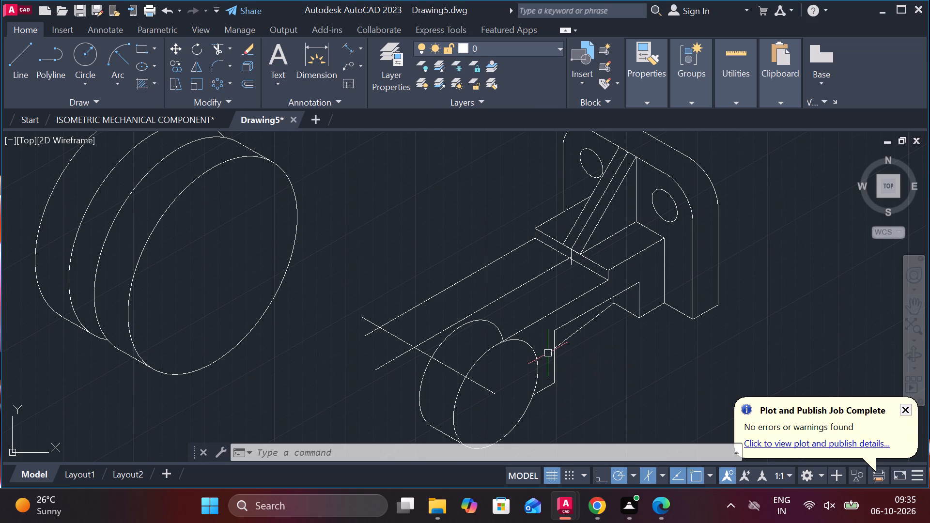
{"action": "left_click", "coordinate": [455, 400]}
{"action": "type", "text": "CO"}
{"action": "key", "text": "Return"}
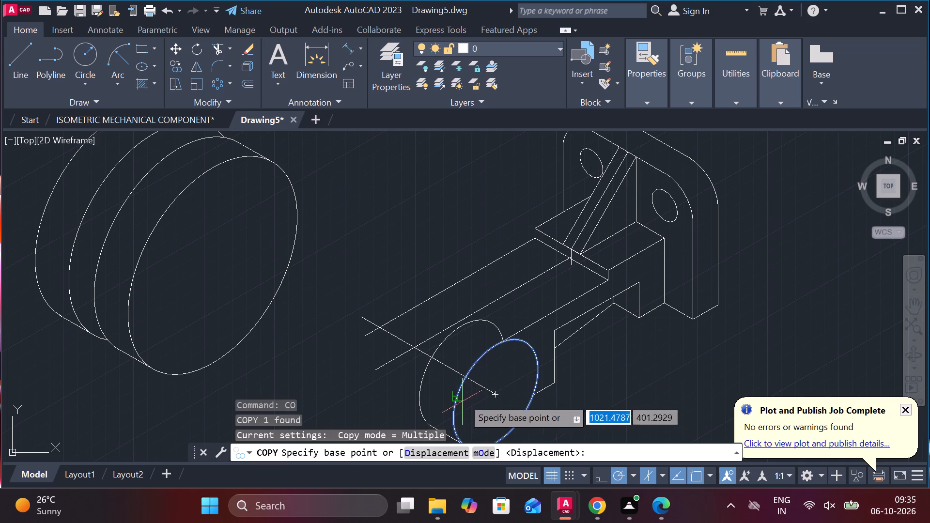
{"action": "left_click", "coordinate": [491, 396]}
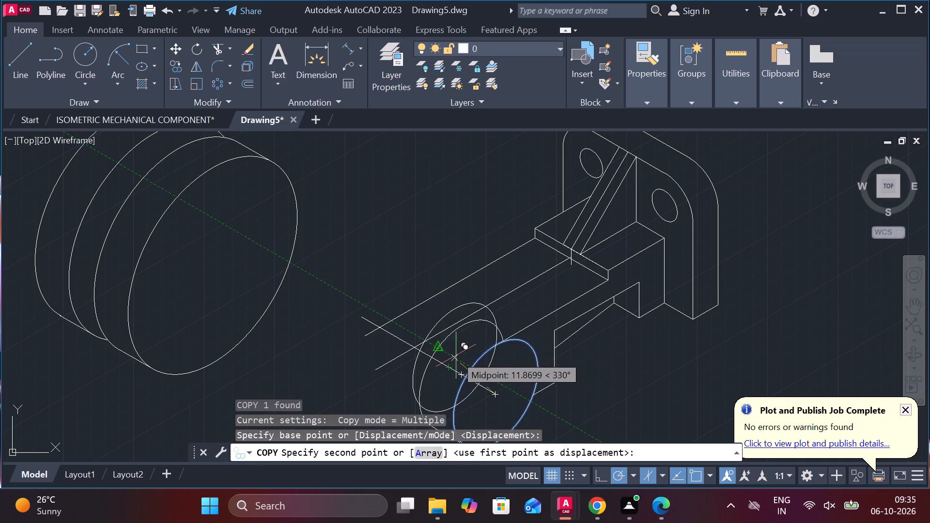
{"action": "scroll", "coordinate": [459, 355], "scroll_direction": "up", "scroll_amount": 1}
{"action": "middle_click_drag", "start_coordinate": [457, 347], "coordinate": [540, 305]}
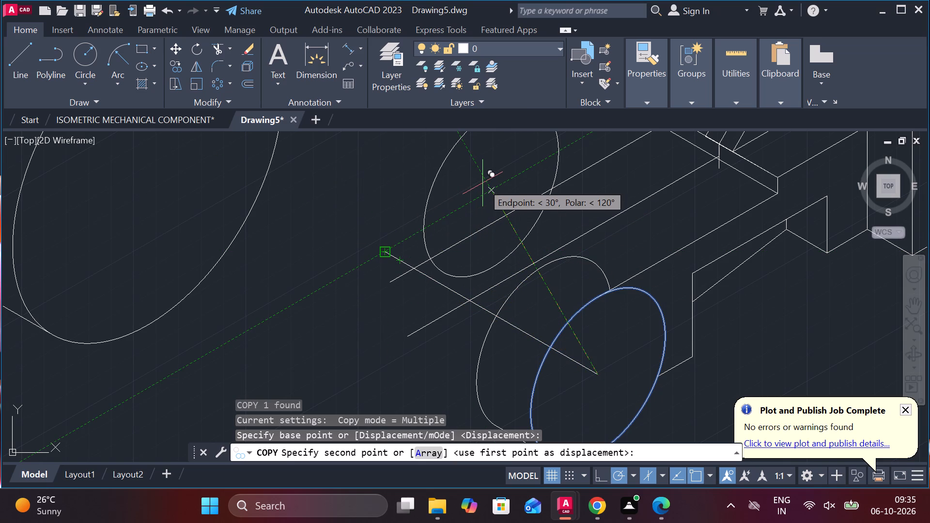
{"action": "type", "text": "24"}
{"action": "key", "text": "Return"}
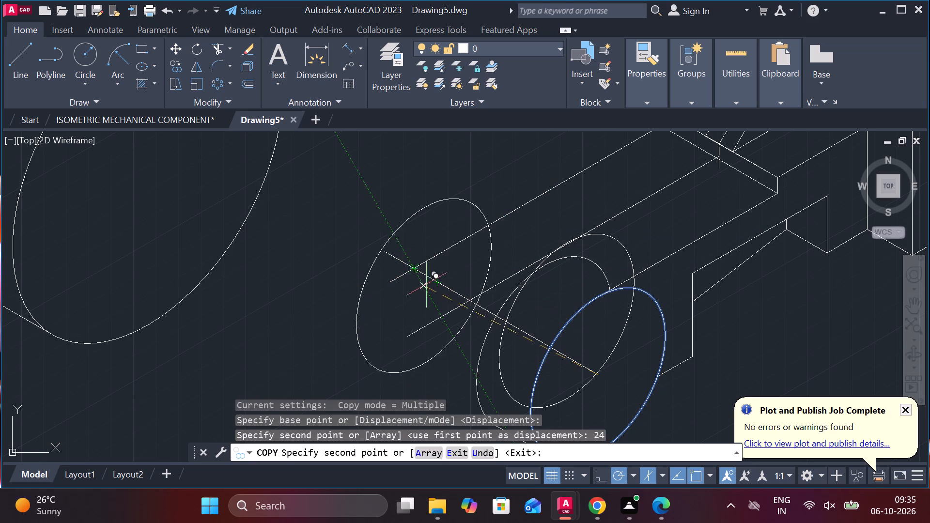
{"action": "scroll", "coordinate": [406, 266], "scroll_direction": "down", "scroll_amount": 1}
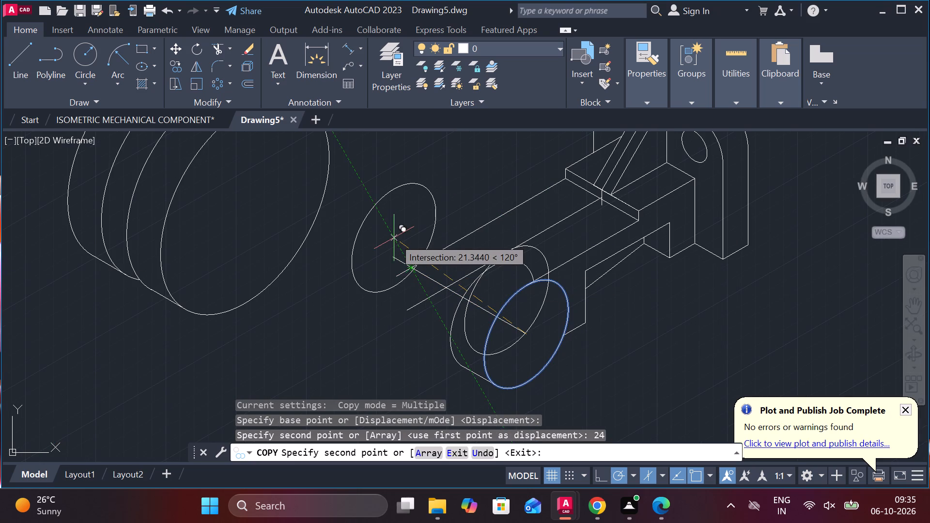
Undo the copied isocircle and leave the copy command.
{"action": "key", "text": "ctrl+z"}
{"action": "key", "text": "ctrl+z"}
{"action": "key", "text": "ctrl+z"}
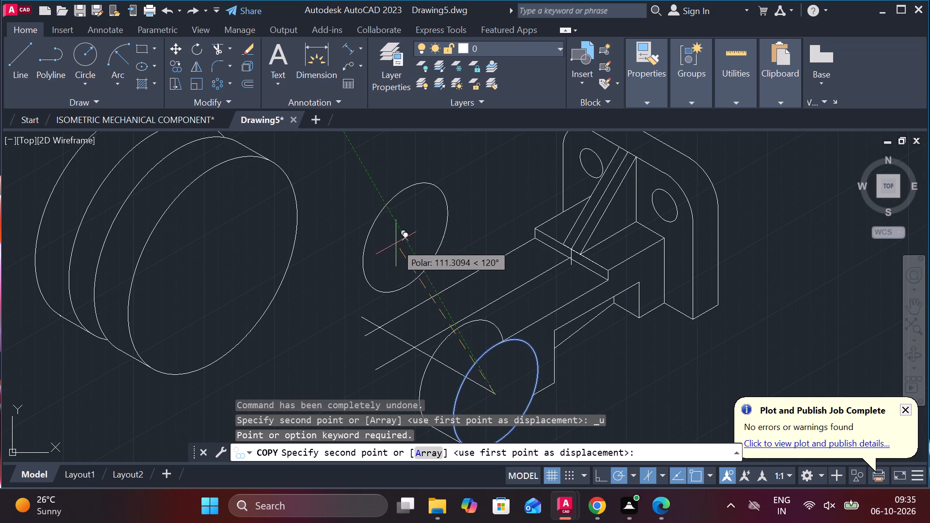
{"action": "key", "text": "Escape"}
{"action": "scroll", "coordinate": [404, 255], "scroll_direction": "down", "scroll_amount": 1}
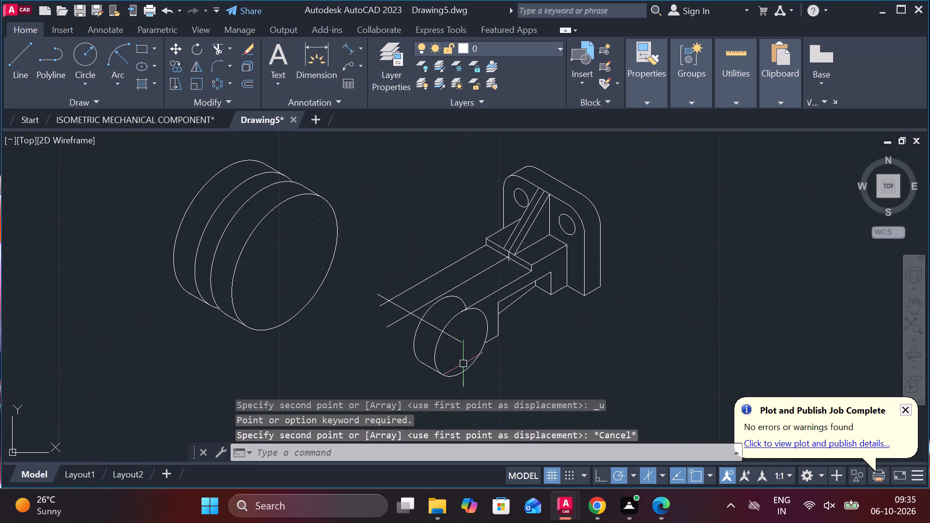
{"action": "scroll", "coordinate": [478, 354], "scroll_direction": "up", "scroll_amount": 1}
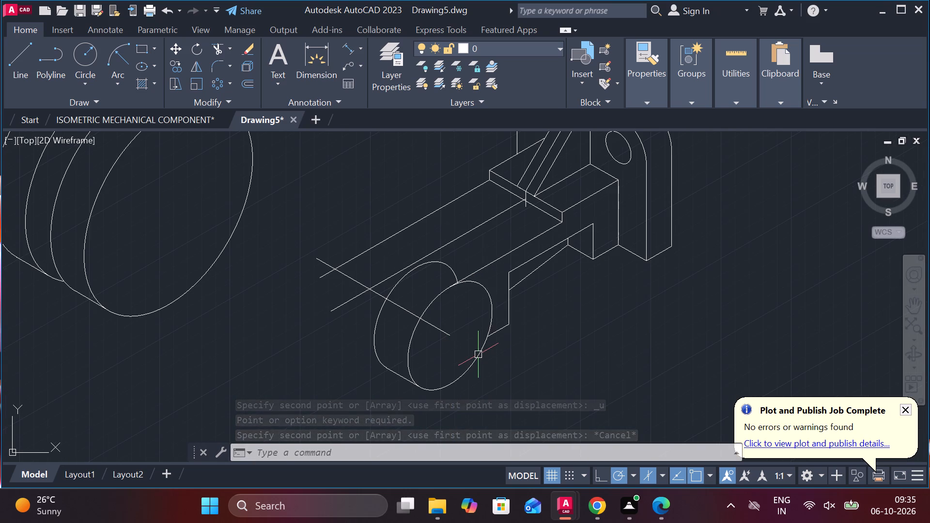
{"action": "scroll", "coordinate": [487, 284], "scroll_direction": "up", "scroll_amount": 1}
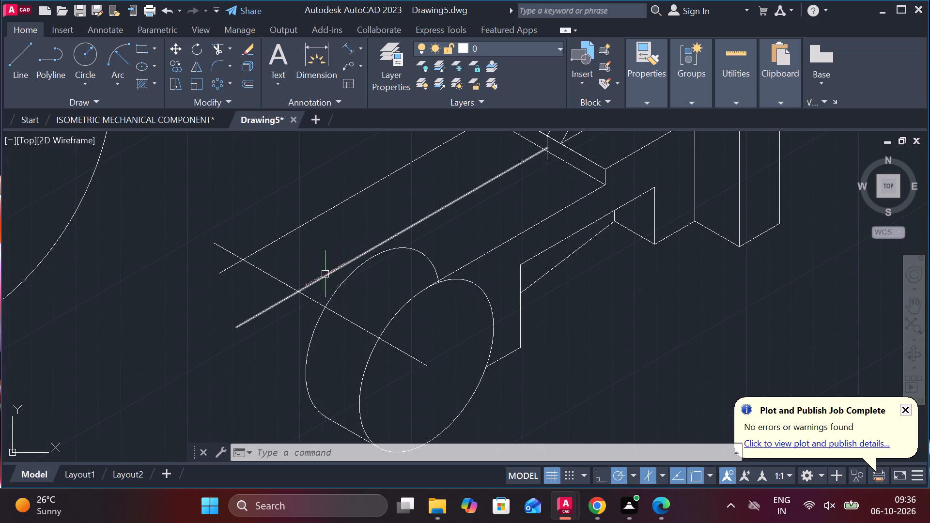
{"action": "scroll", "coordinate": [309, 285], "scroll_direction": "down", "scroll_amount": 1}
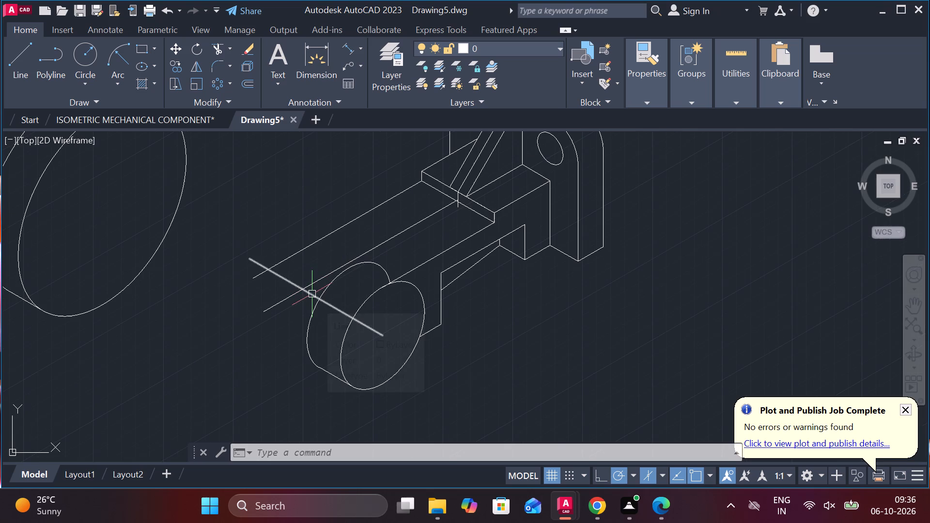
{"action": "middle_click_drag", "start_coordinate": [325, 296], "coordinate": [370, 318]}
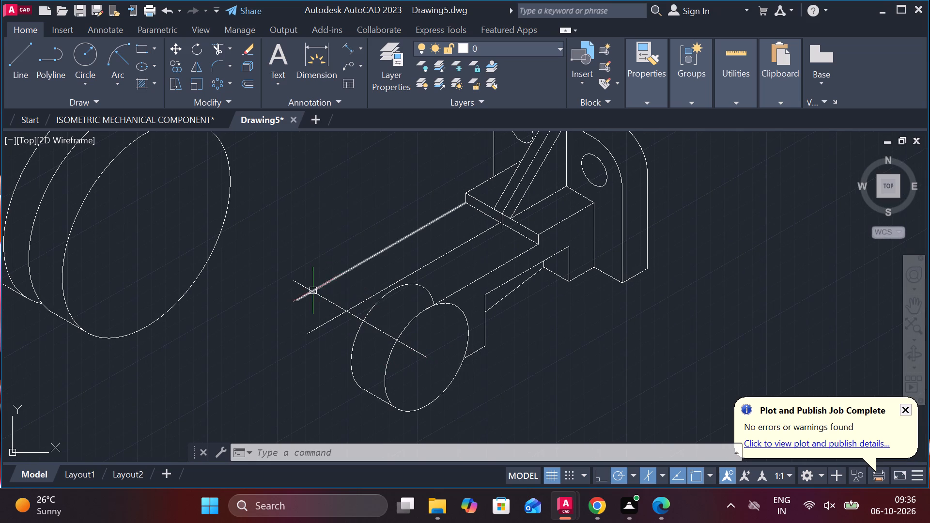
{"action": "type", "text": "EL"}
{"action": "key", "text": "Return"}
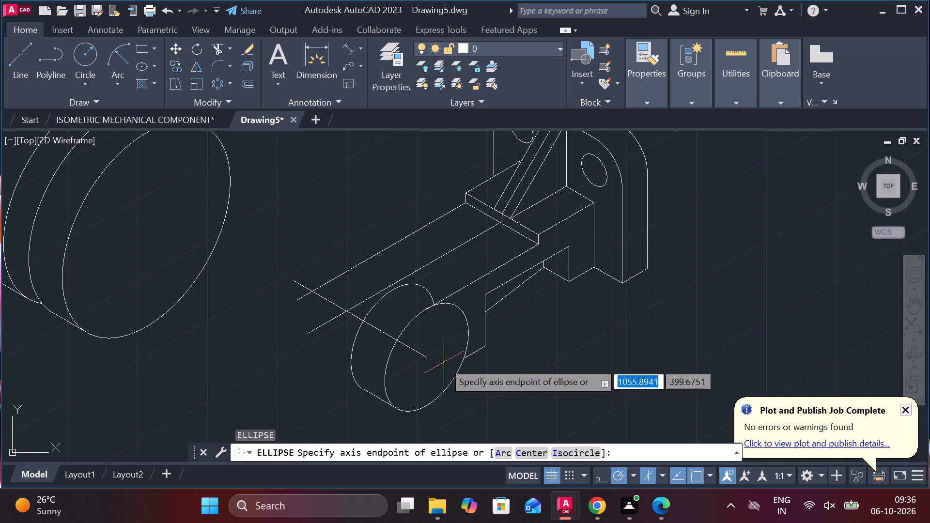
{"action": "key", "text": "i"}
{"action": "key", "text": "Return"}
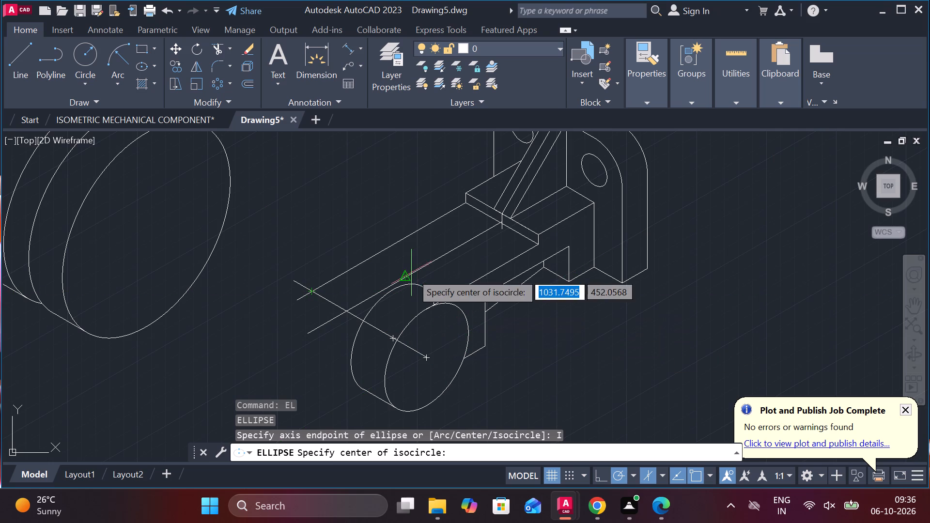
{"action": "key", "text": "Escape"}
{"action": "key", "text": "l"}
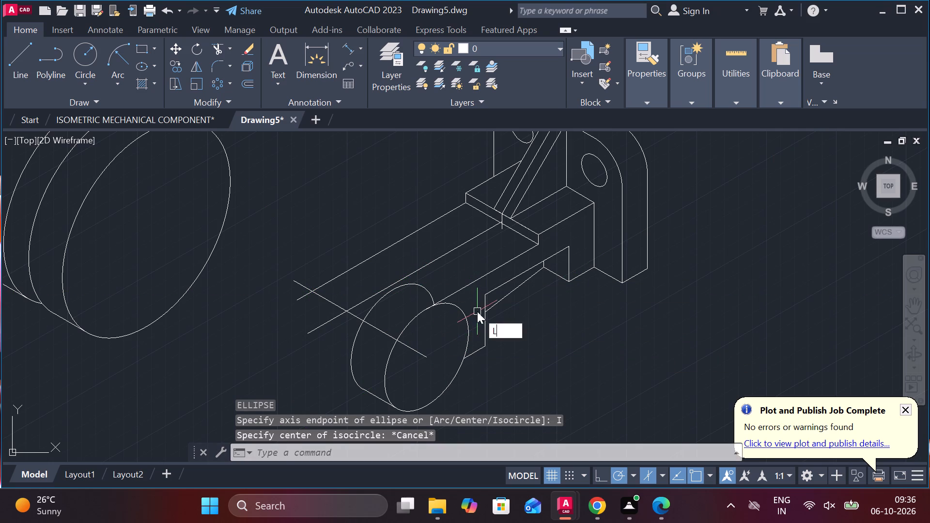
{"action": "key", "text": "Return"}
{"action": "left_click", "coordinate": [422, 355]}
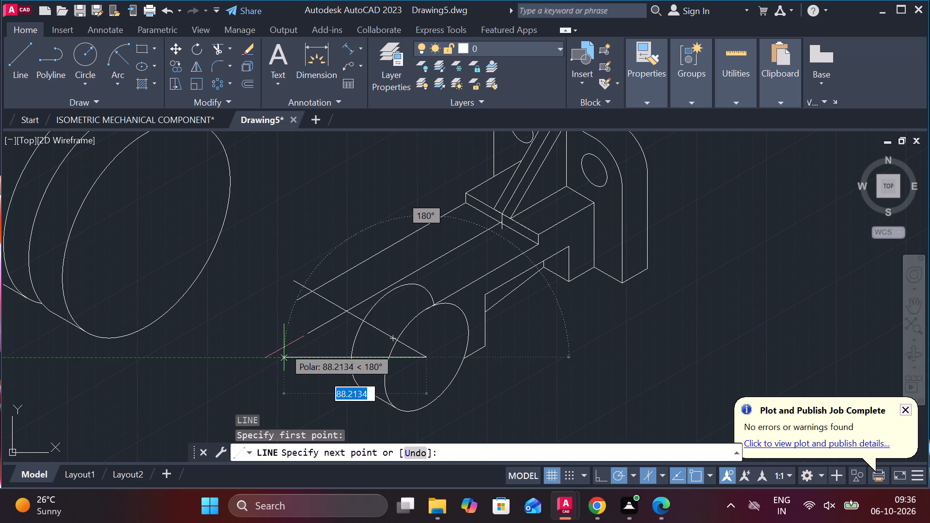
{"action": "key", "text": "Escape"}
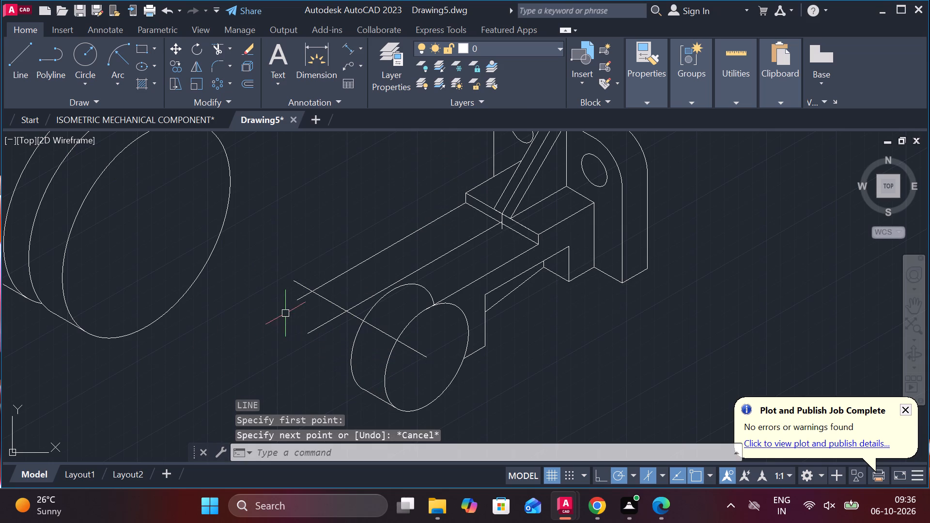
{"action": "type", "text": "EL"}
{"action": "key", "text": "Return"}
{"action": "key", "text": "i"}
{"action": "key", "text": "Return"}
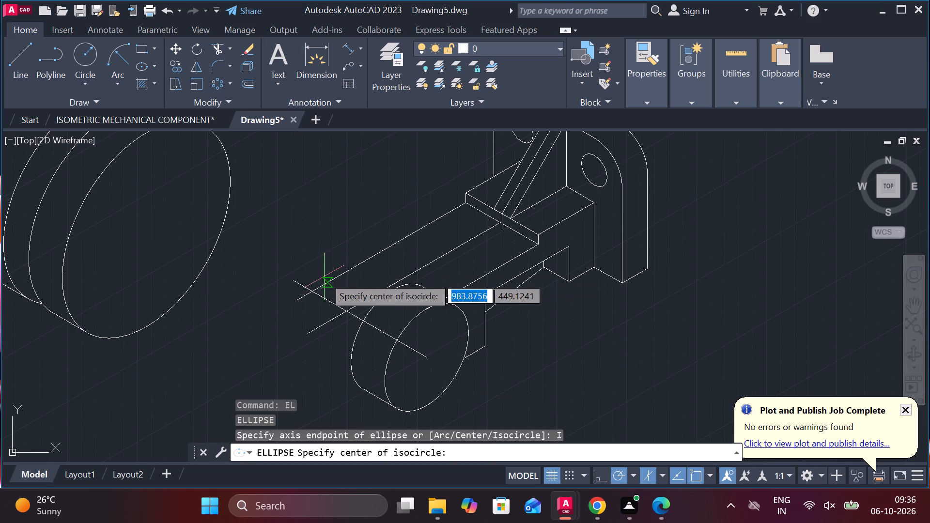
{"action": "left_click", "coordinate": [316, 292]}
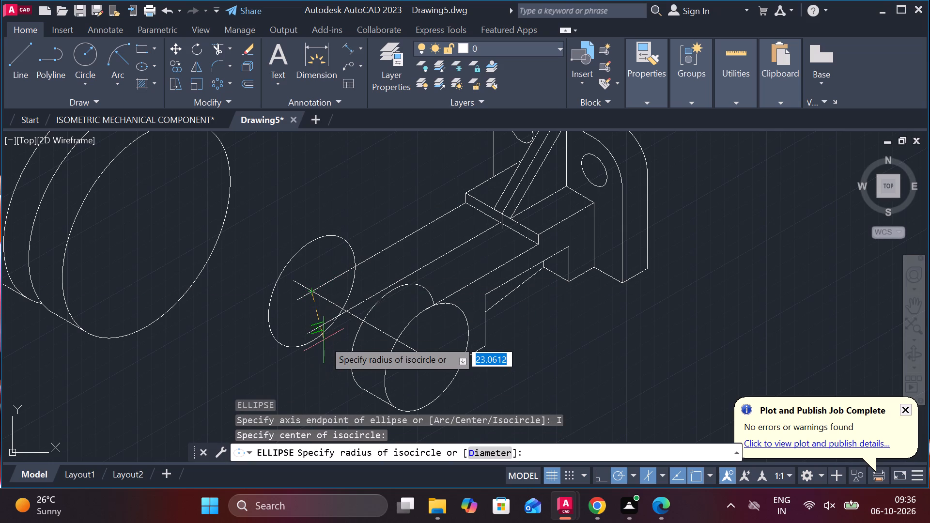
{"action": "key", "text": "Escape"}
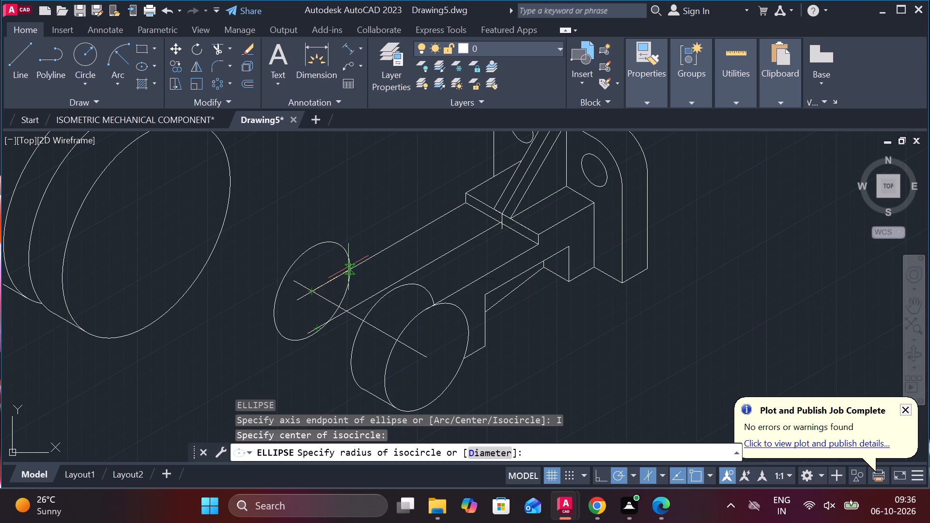
Draw a vertical line 30 long downward from where the arm's rear 210° line crosses the 150° guide line.
{"action": "key", "text": "l"}
{"action": "key", "text": "Return"}
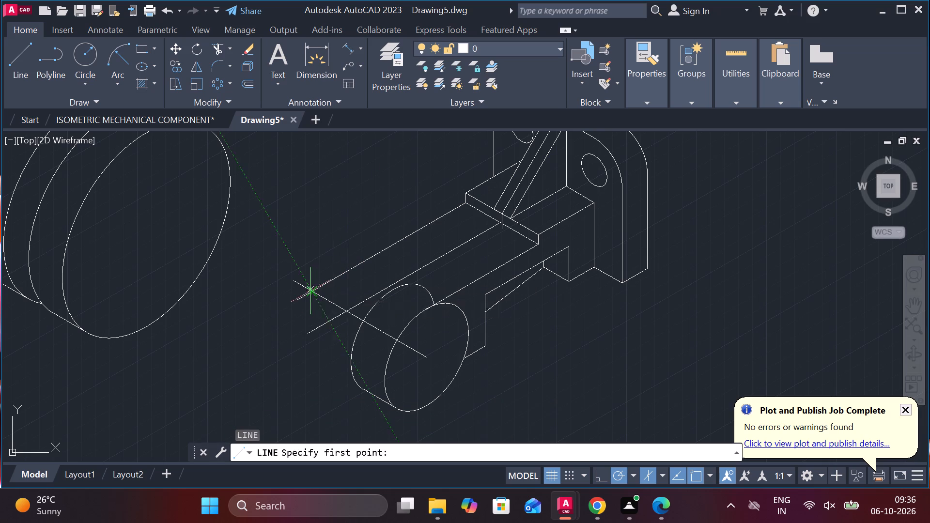
{"action": "left_click", "coordinate": [310, 294]}
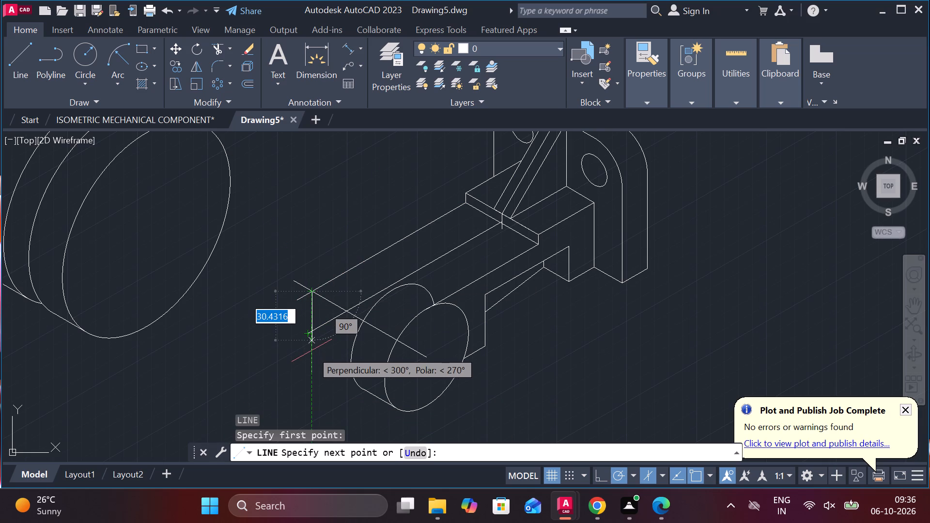
{"action": "type", "text": "30"}
{"action": "key", "text": "Return"}
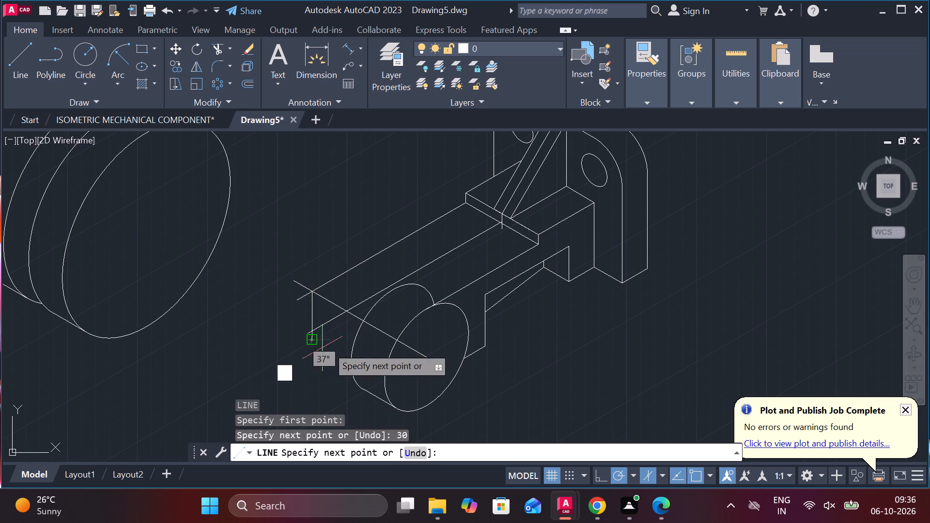
{"action": "key", "text": "Escape"}
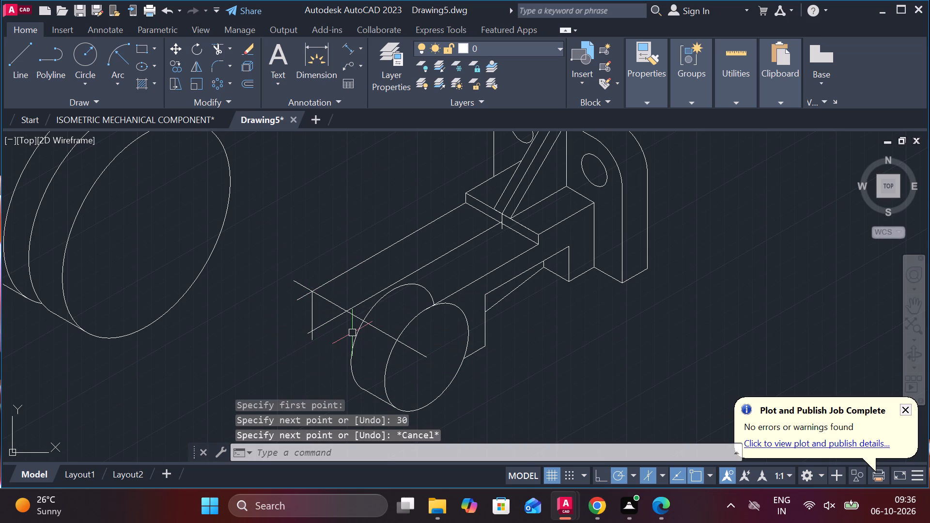
Erase the rear arc of the arm's end cylinder and the short lower edge joining it to the front isocircle.
{"action": "left_click", "coordinate": [356, 338]}
{"action": "key", "text": "e"}
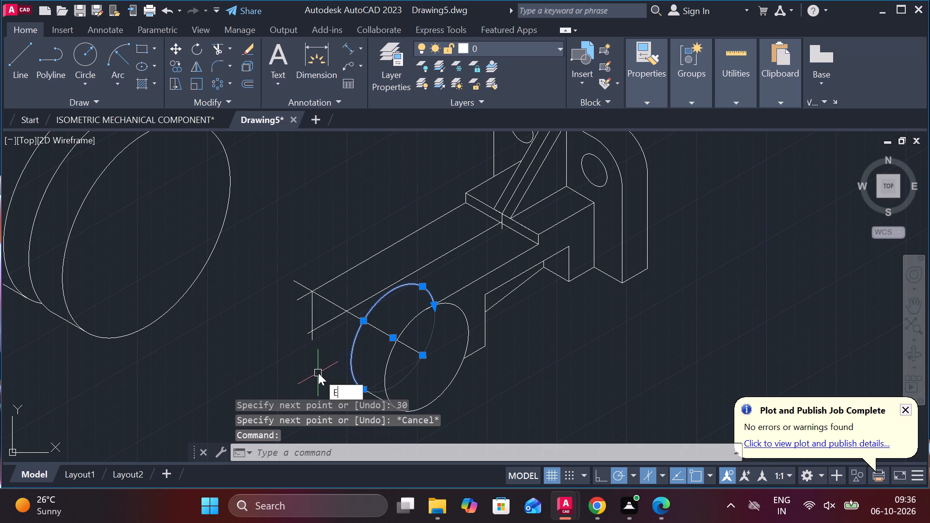
{"action": "key", "text": "Return"}
{"action": "left_click", "coordinate": [367, 391]}
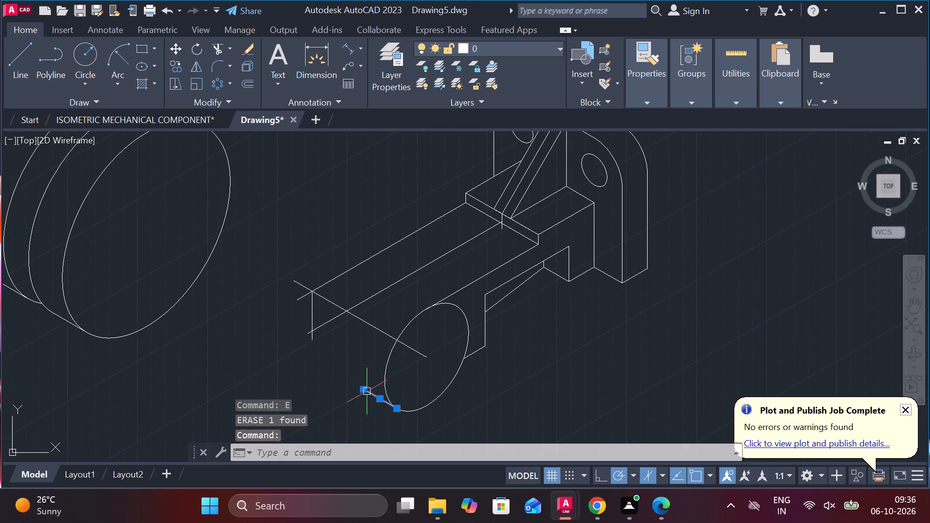
{"action": "type", "text": "E"}
{"action": "key", "text": "space"}
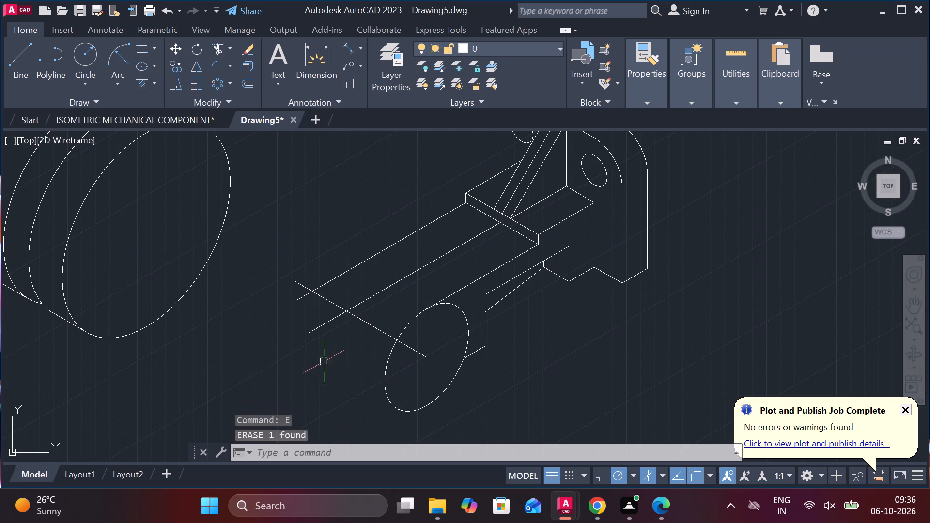
Draw a radius 30 isocircle centred on the lower end of the 30-long vertical line.
{"action": "type", "text": "EL"}
{"action": "key", "text": "Return"}
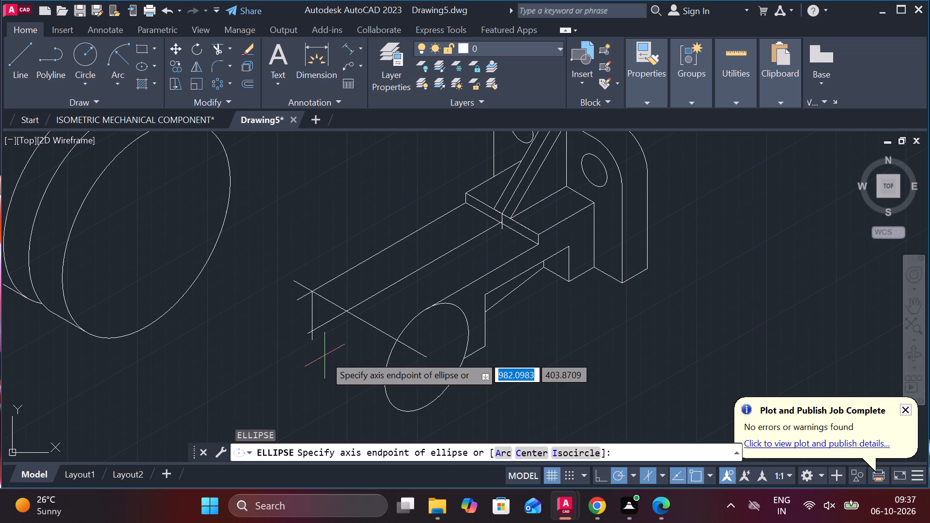
{"action": "key", "text": "i"}
{"action": "key", "text": "Return"}
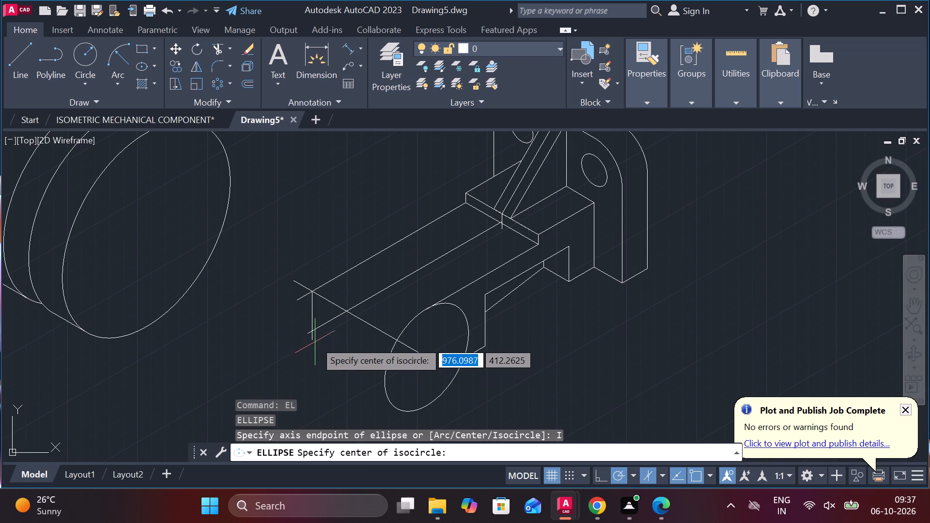
{"action": "scroll", "coordinate": [312, 338], "scroll_direction": "up", "scroll_amount": 2}
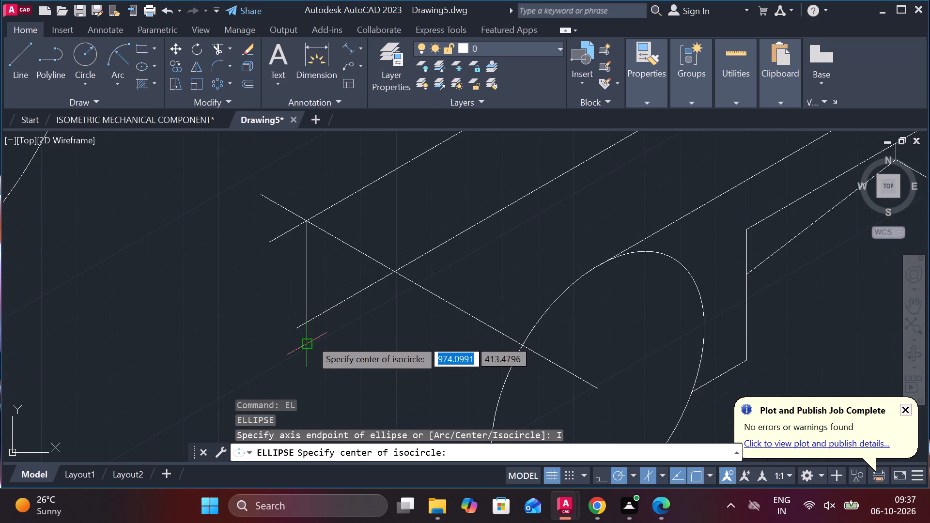
{"action": "left_click", "coordinate": [310, 339]}
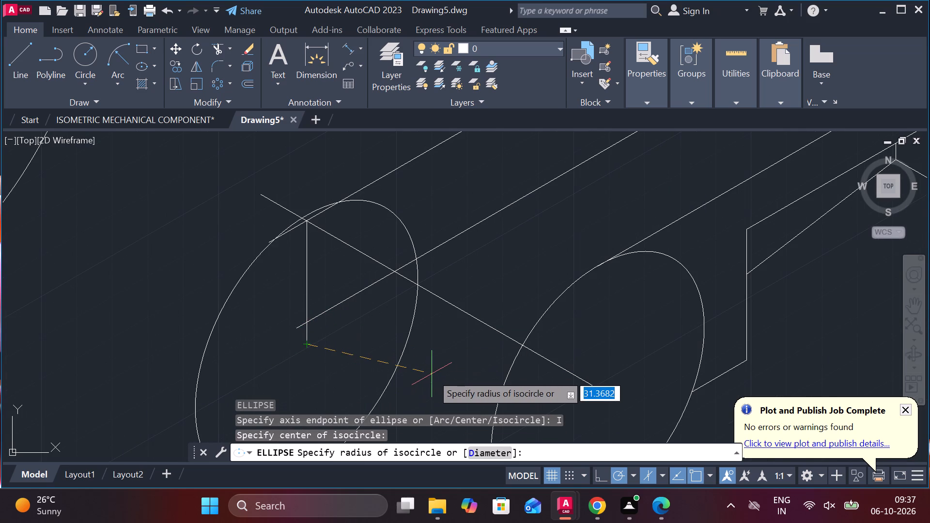
{"action": "type", "text": "30"}
{"action": "key", "text": "Return"}
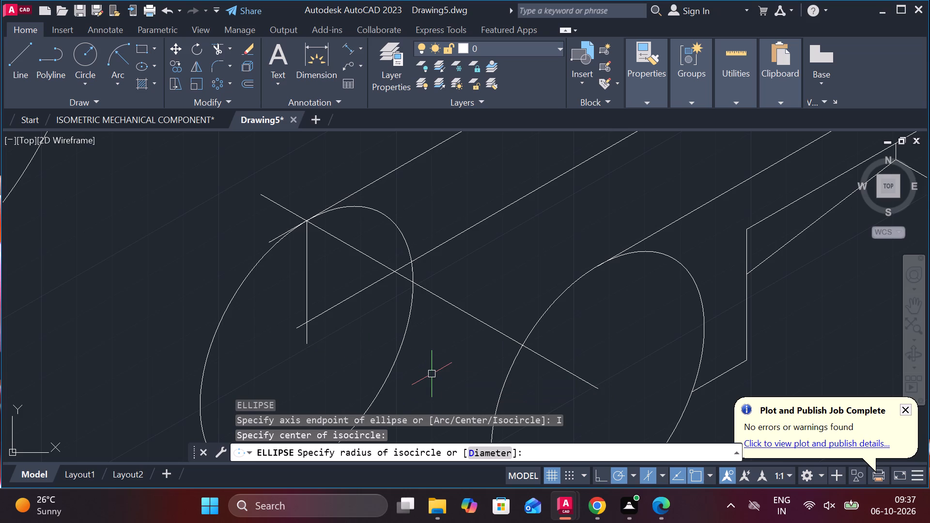
Erase the middle 210° line running from the shelf into the rear isocircle, and the 150° guide line crossing both isocircles.
{"action": "scroll", "coordinate": [386, 339], "scroll_direction": "down", "scroll_amount": 1}
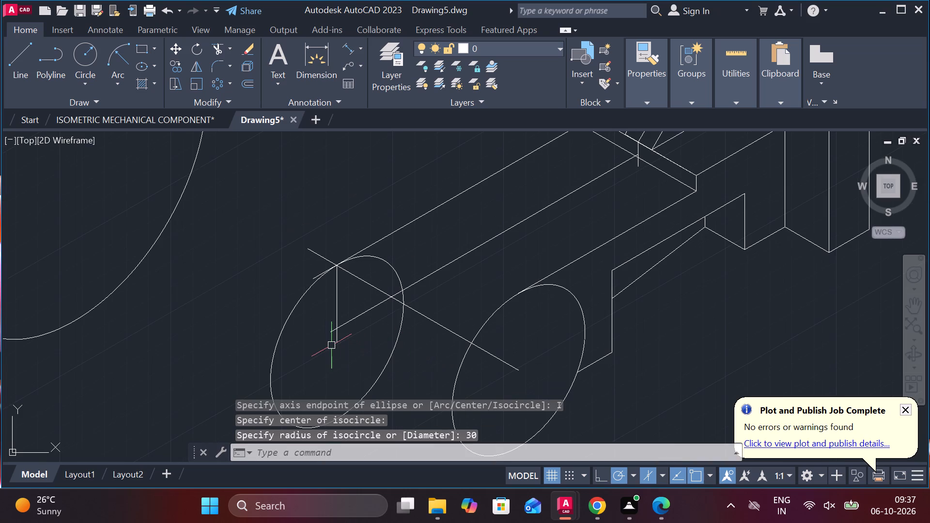
{"action": "scroll", "coordinate": [363, 309], "scroll_direction": "down", "scroll_amount": 1}
{"action": "middle_click_drag", "start_coordinate": [398, 303], "coordinate": [413, 285]}
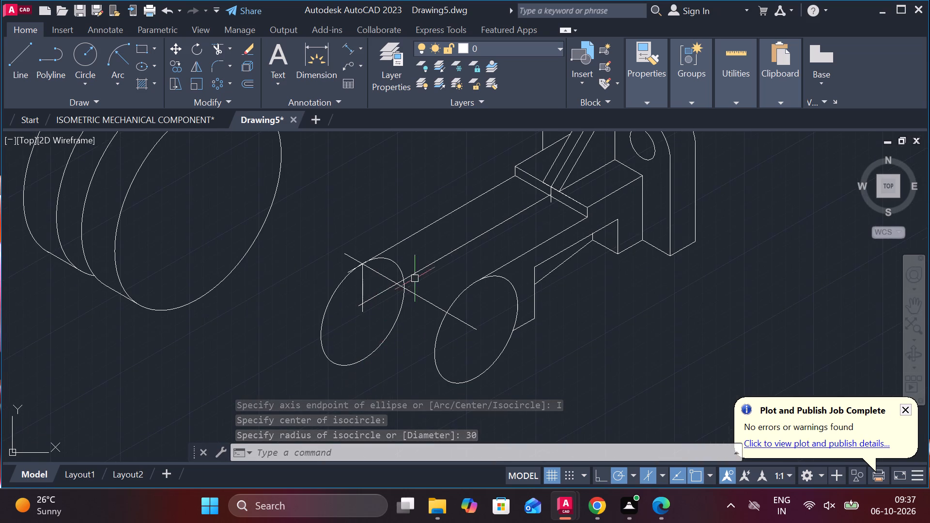
{"action": "scroll", "coordinate": [422, 304], "scroll_direction": "down", "scroll_amount": 1}
{"action": "scroll", "coordinate": [421, 312], "scroll_direction": "up", "scroll_amount": 1}
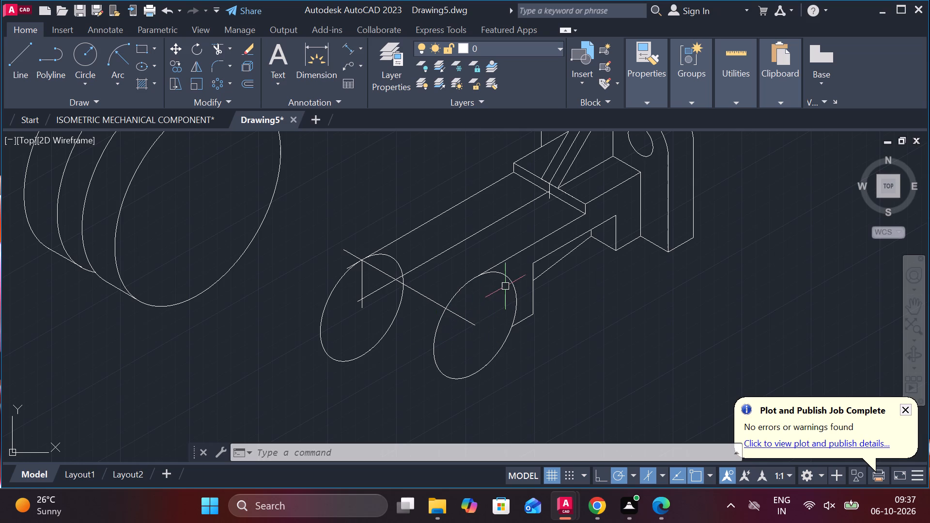
{"action": "scroll", "coordinate": [504, 297], "scroll_direction": "down", "scroll_amount": 1}
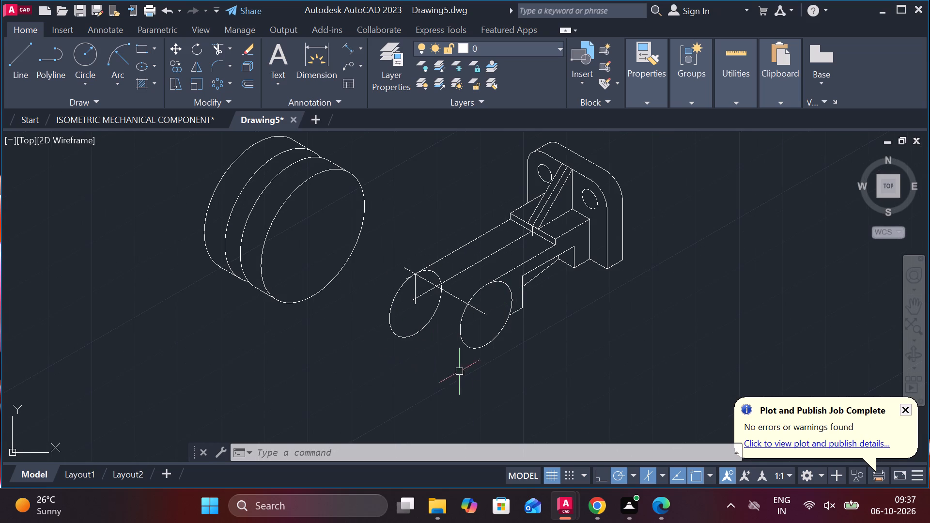
{"action": "middle_click_drag", "start_coordinate": [436, 366], "coordinate": [491, 362]}
{"action": "scroll", "coordinate": [480, 326], "scroll_direction": "up", "scroll_amount": 1}
{"action": "middle_click_drag", "start_coordinate": [496, 334], "coordinate": [520, 347]}
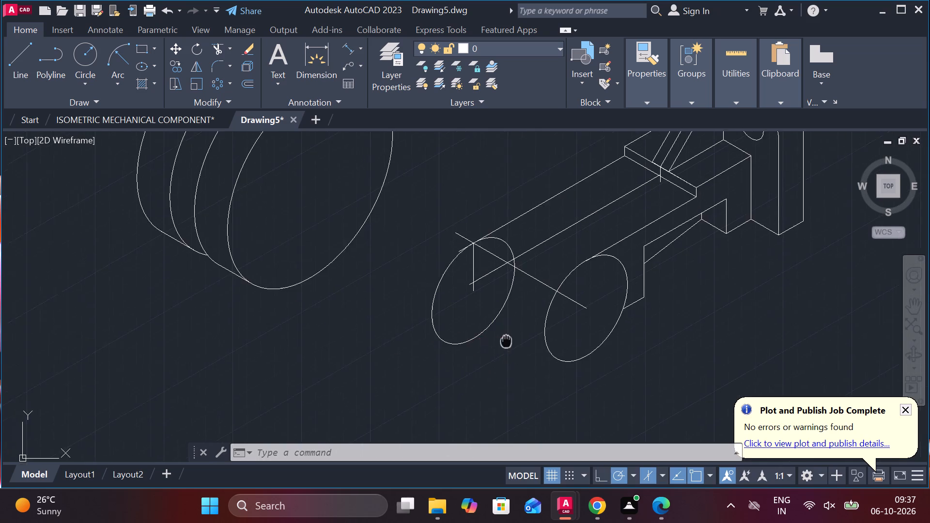
{"action": "middle_click_drag", "start_coordinate": [520, 347], "coordinate": [522, 348]}
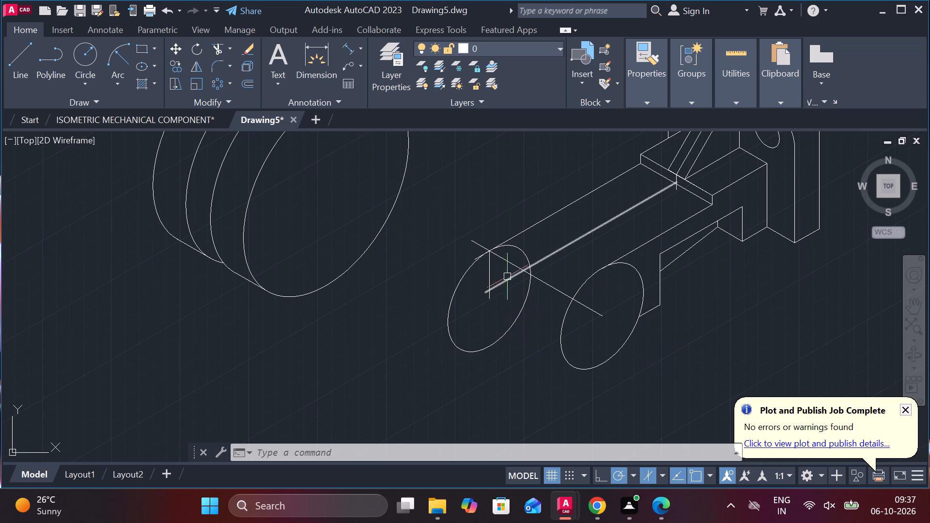
{"action": "left_click", "coordinate": [575, 246]}
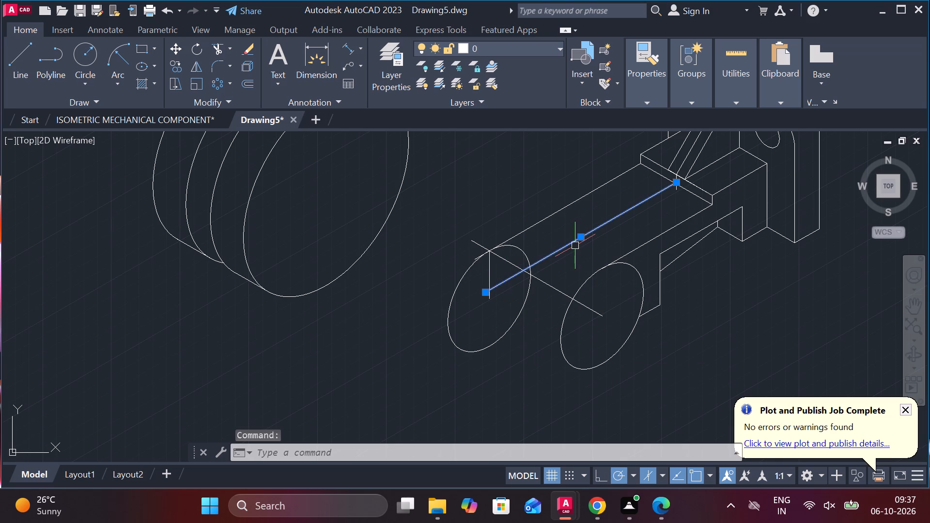
{"action": "type", "text": "E"}
{"action": "key", "text": "space"}
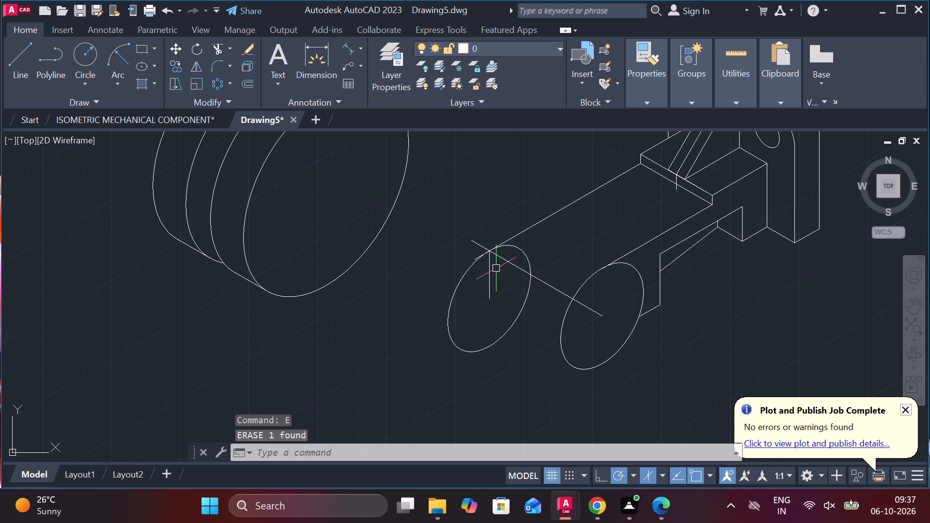
{"action": "left_click", "coordinate": [507, 263]}
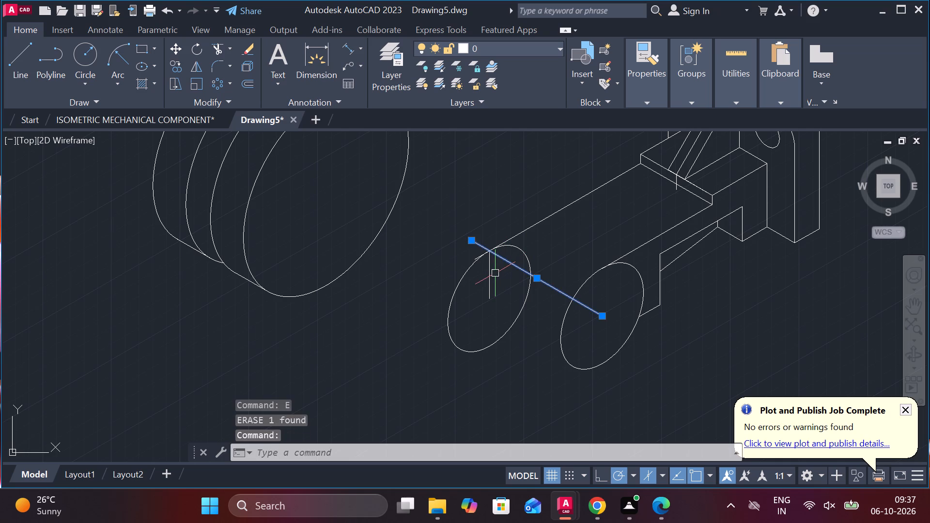
{"action": "key", "text": "e"}
{"action": "key", "text": "space"}
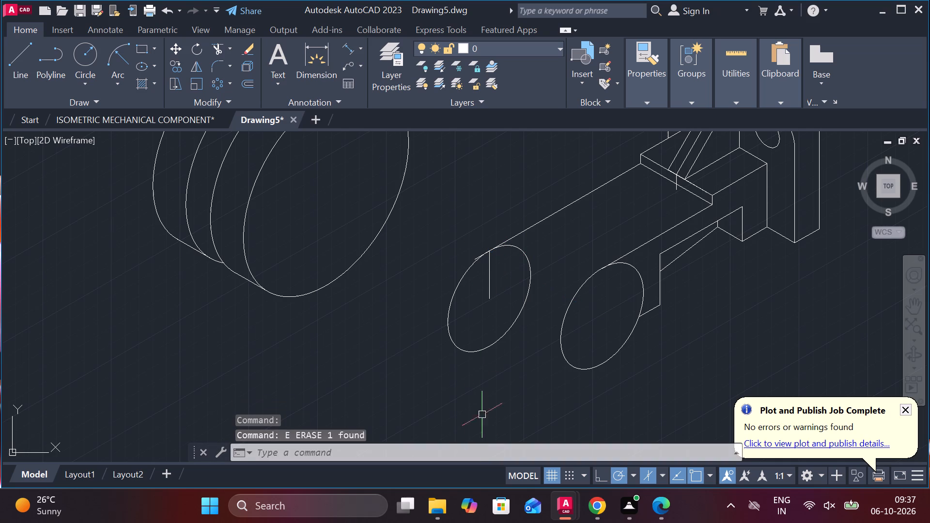
Copy the rear isocircle 66 along 330°, using the lower end of the 30-long vertical line as base point.
{"action": "scroll", "coordinate": [481, 275], "scroll_direction": "up", "scroll_amount": 1}
{"action": "scroll", "coordinate": [494, 272], "scroll_direction": "down", "scroll_amount": 1}
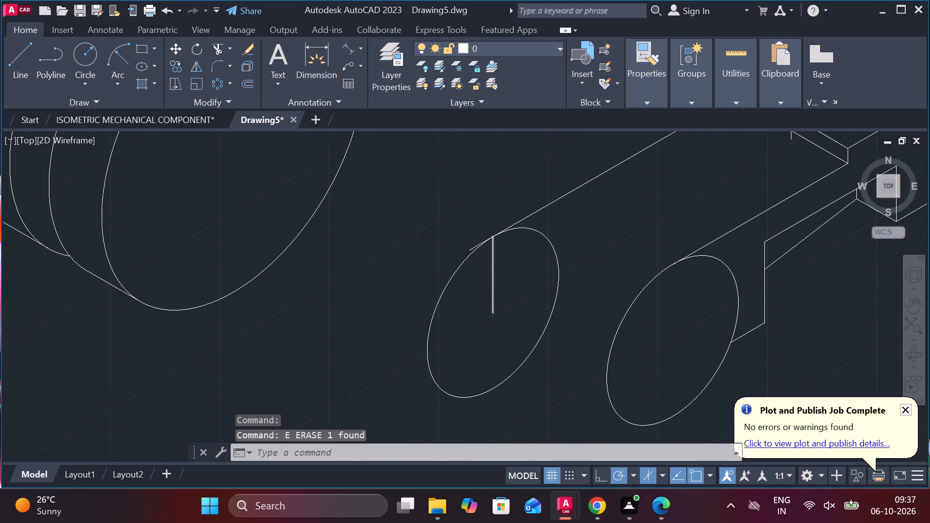
{"action": "left_click", "coordinate": [539, 264]}
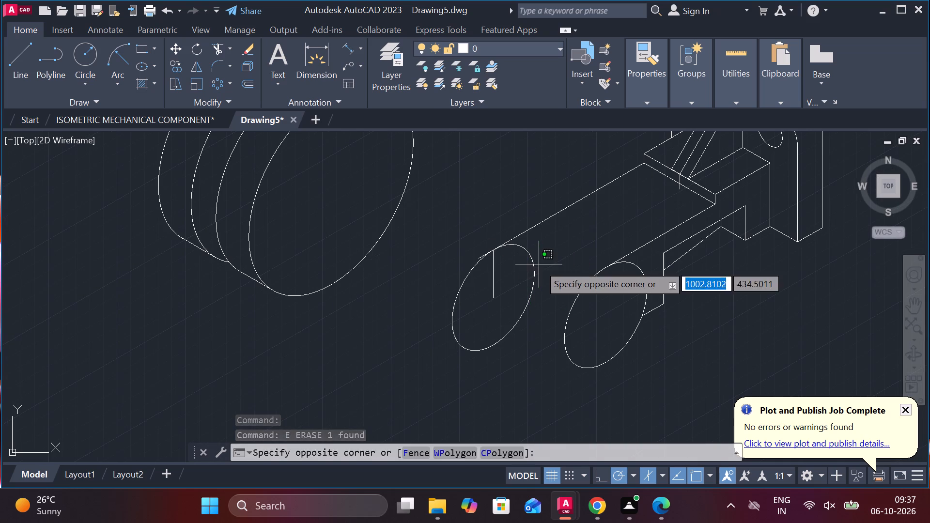
{"action": "left_click", "coordinate": [541, 264]}
{"action": "left_click", "coordinate": [536, 260]}
{"action": "type", "text": "CO"}
{"action": "key", "text": "Return"}
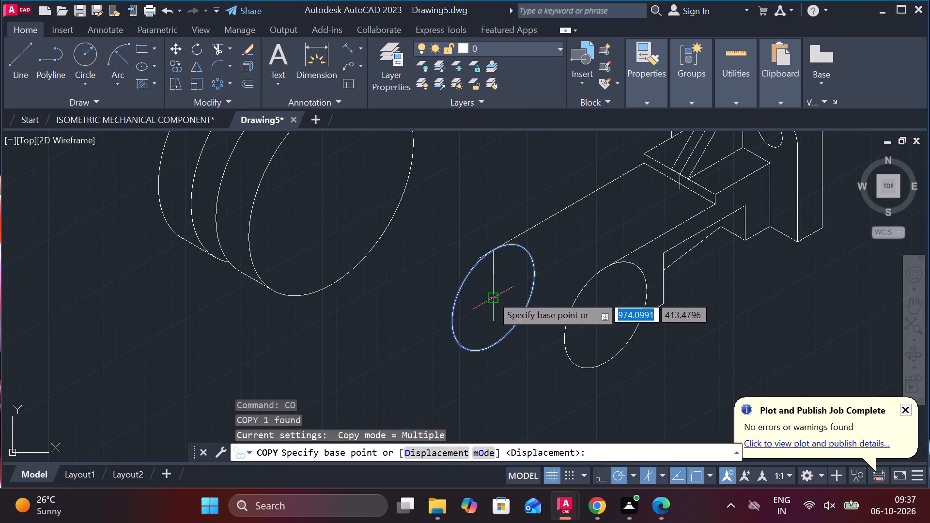
{"action": "left_click", "coordinate": [492, 295]}
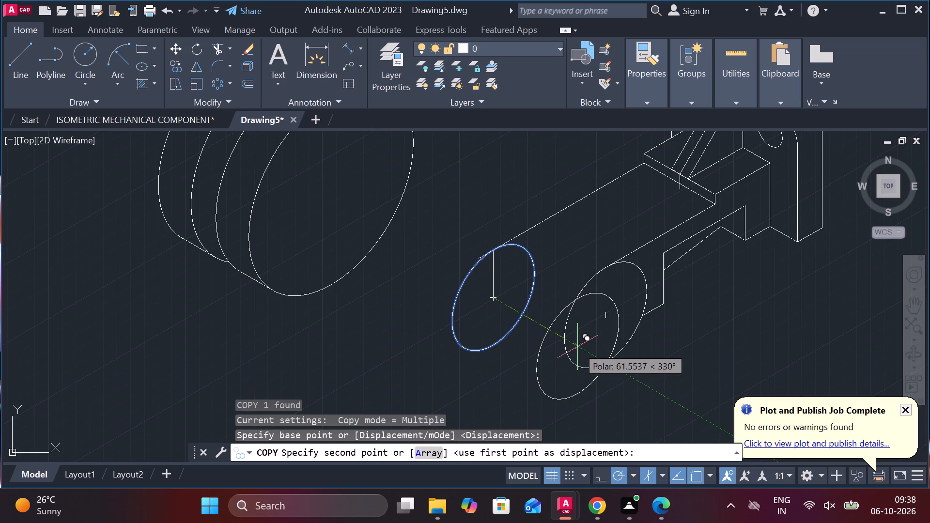
{"action": "type", "text": "66"}
{"action": "key", "text": "Return"}
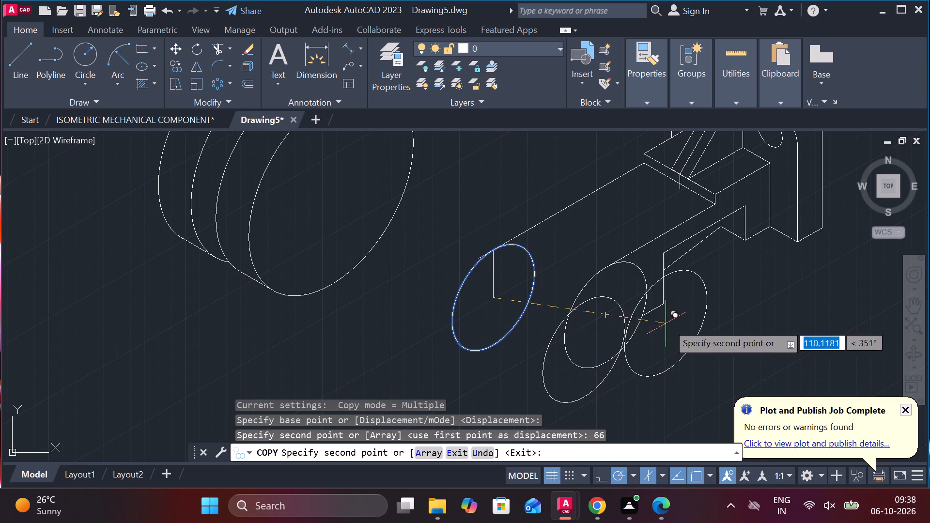
{"action": "key", "text": "Escape"}
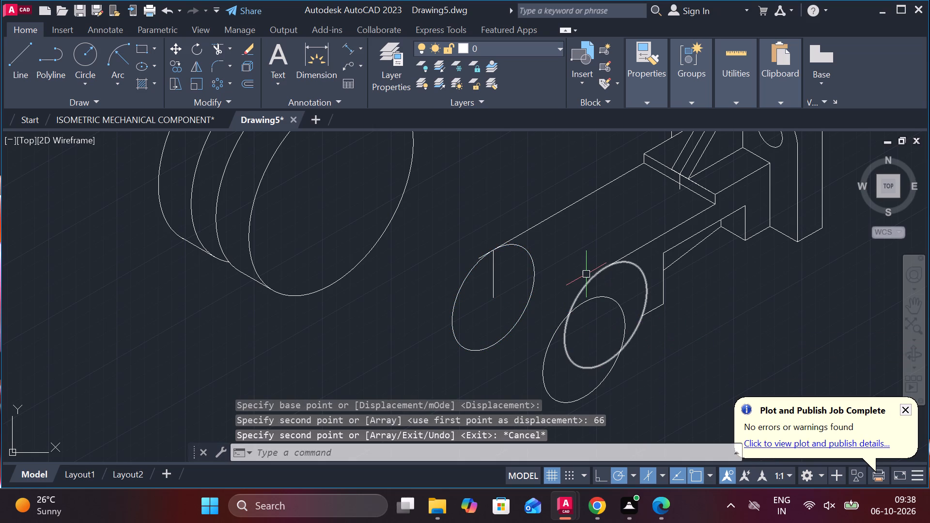
Erase the old front isocircle that overlaps the new copy.
{"action": "left_click", "coordinate": [593, 276]}
{"action": "key", "text": "e"}
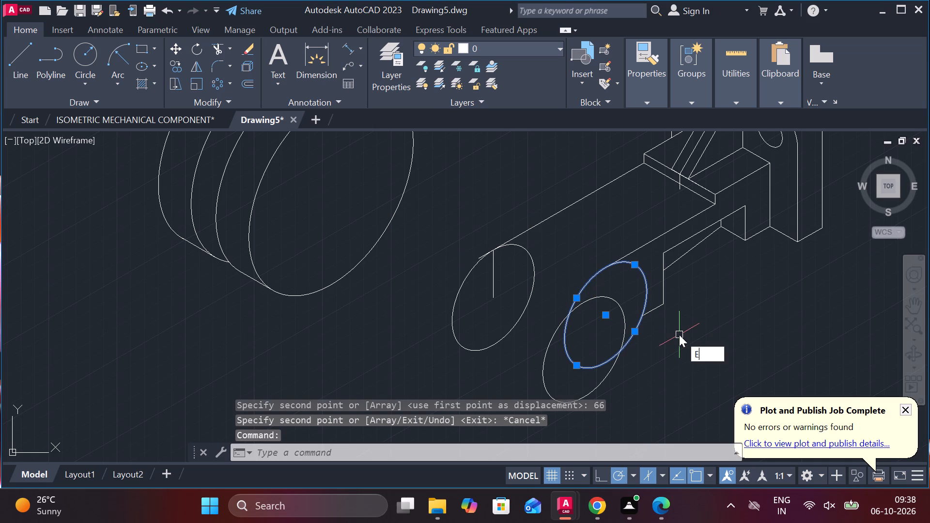
{"action": "key", "text": "space"}
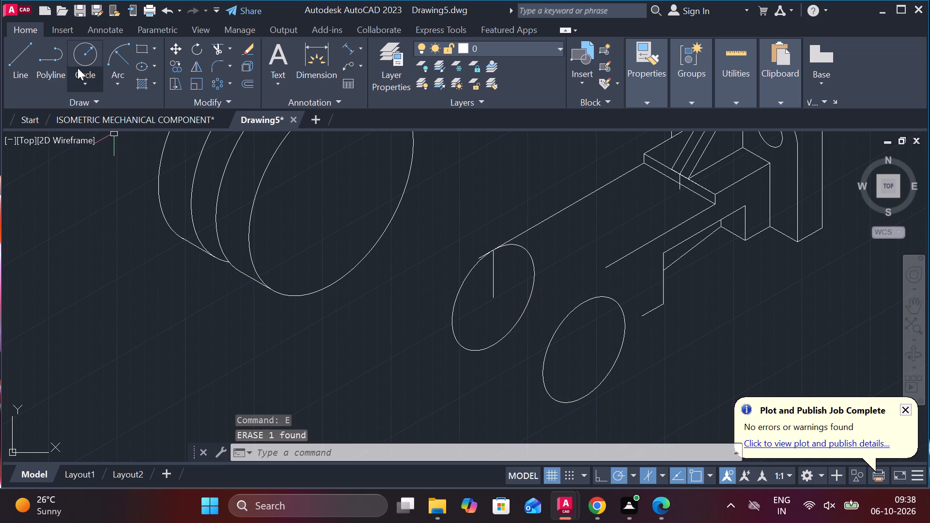
Stretch the free end of the arm's front upper line about 18 along 210°.
{"action": "left_click", "coordinate": [620, 255]}
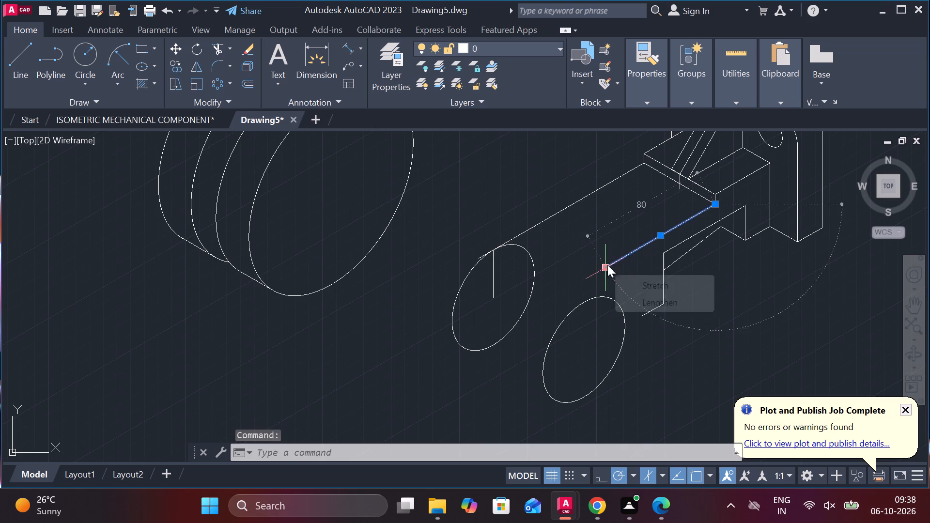
{"action": "left_click", "coordinate": [607, 265]}
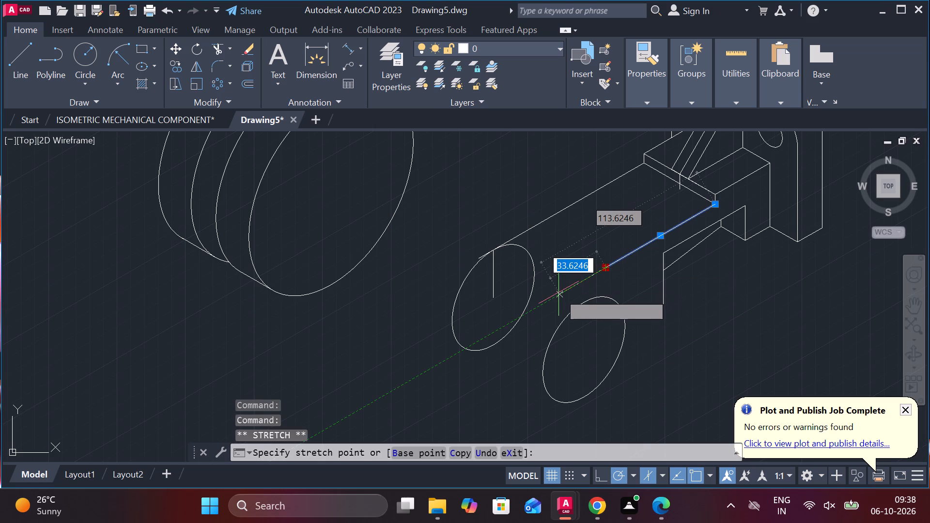
{"action": "left_click", "coordinate": [582, 284]}
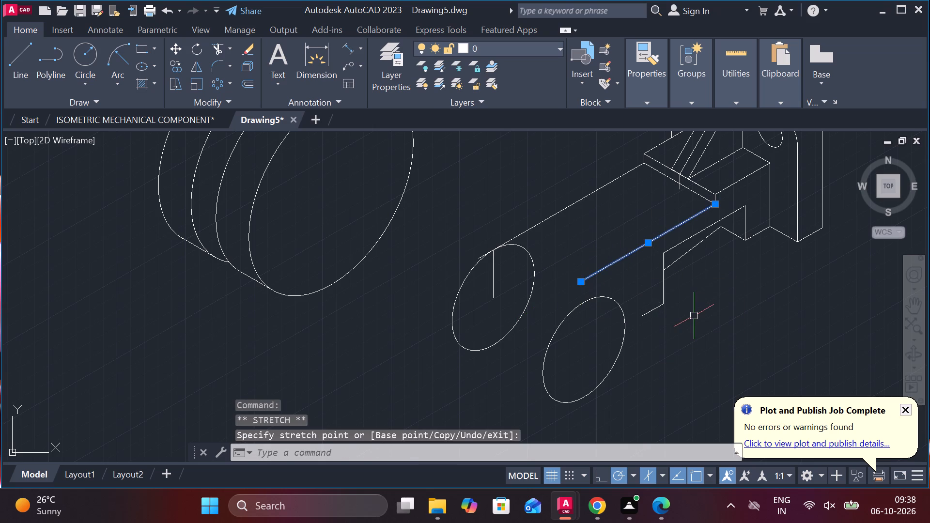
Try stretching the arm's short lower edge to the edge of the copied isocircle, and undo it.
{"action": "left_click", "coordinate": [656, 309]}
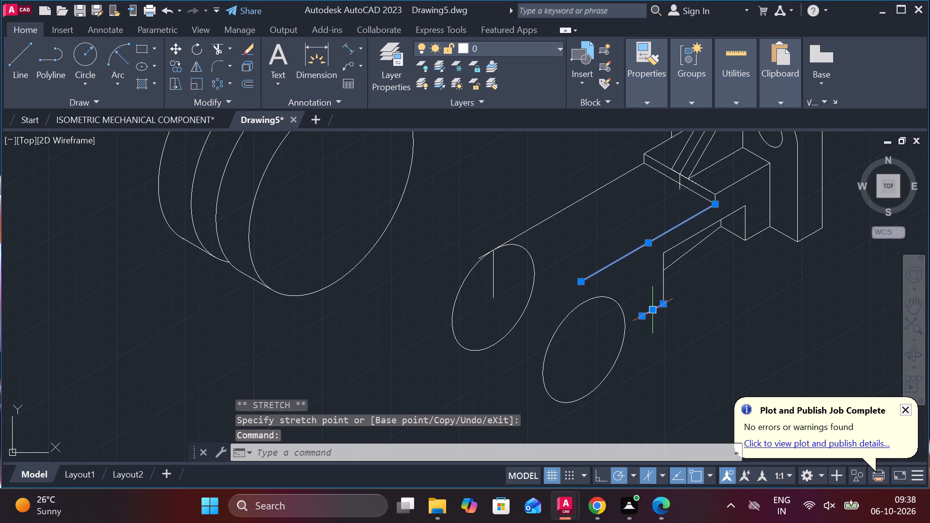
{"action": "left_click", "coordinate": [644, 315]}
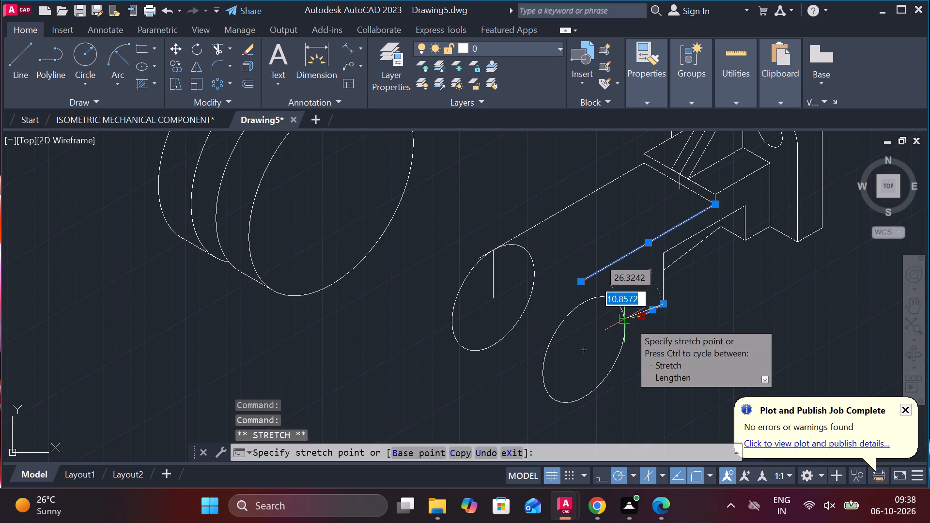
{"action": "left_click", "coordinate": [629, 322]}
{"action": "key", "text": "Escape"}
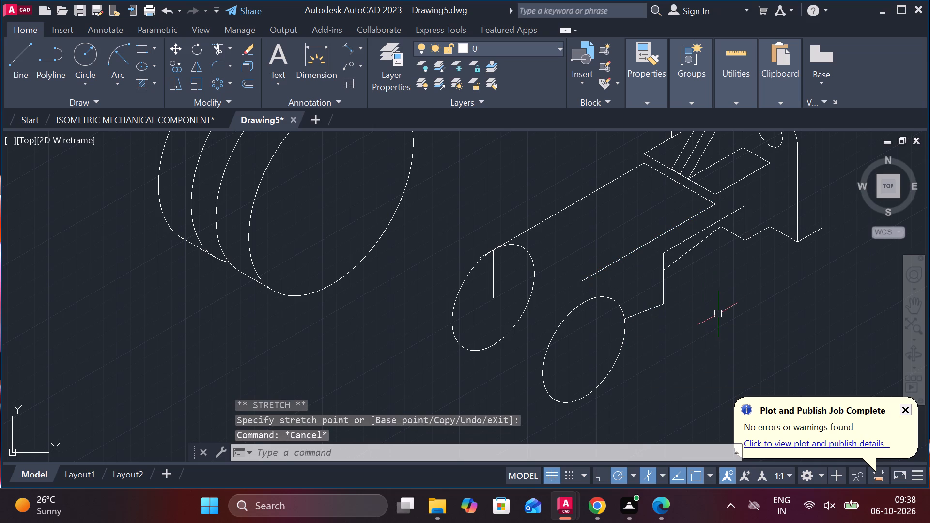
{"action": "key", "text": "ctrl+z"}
Lengthen the arm's short lower edge along its own direction until it extends inside the front isocircle.
{"action": "left_click", "coordinate": [658, 306]}
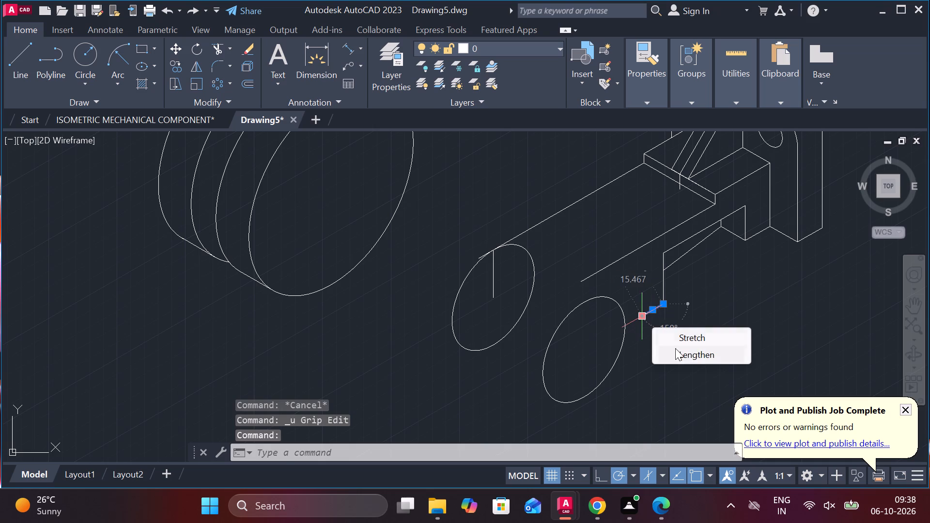
{"action": "left_click", "coordinate": [681, 352]}
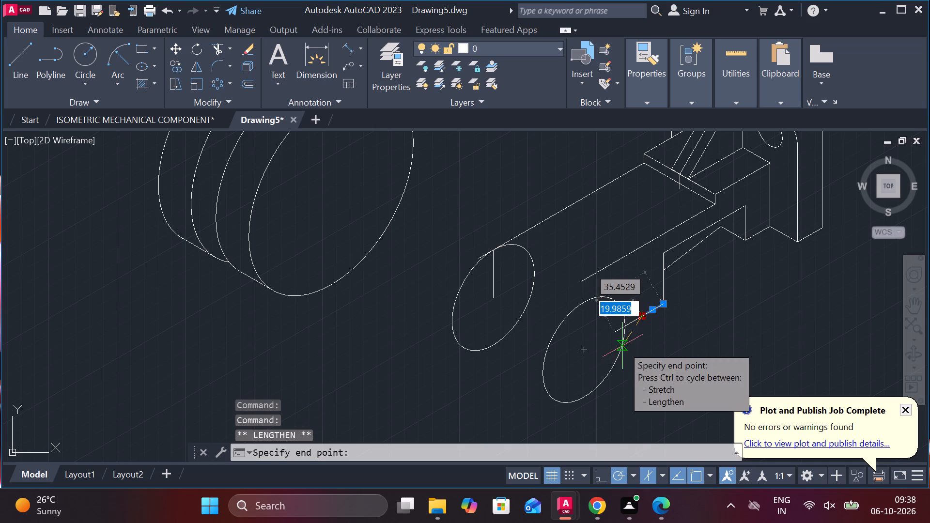
{"action": "scroll", "coordinate": [619, 342], "scroll_direction": "up", "scroll_amount": 2}
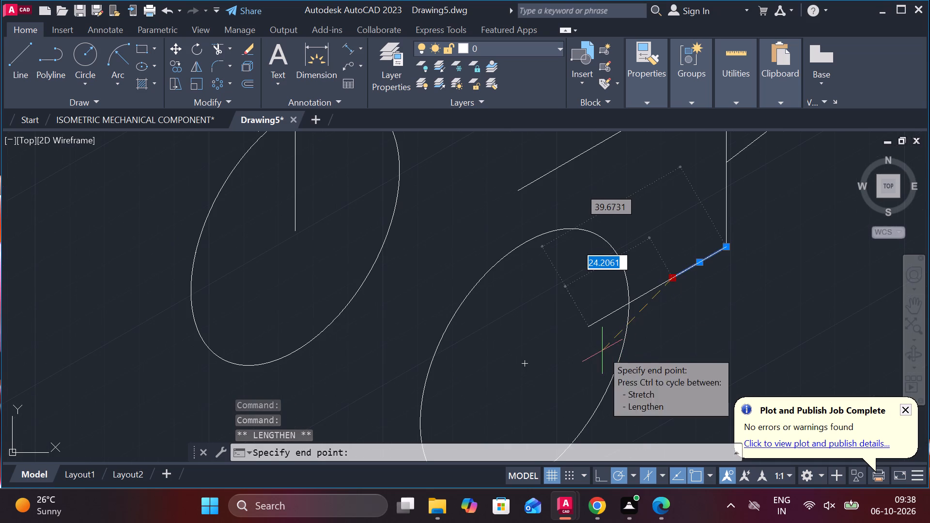
{"action": "left_click", "coordinate": [591, 349]}
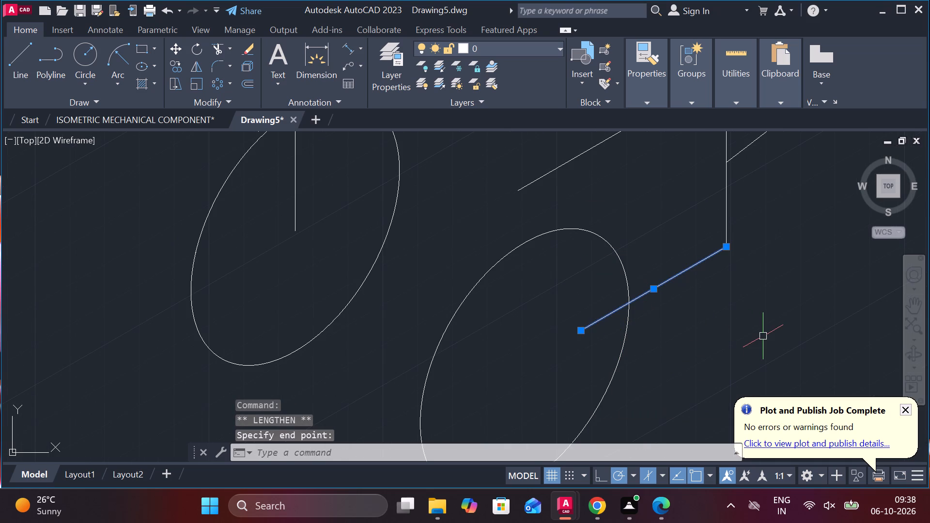
{"action": "key", "text": "Escape"}
{"action": "key", "text": "r"}
{"action": "key", "text": "Escape"}
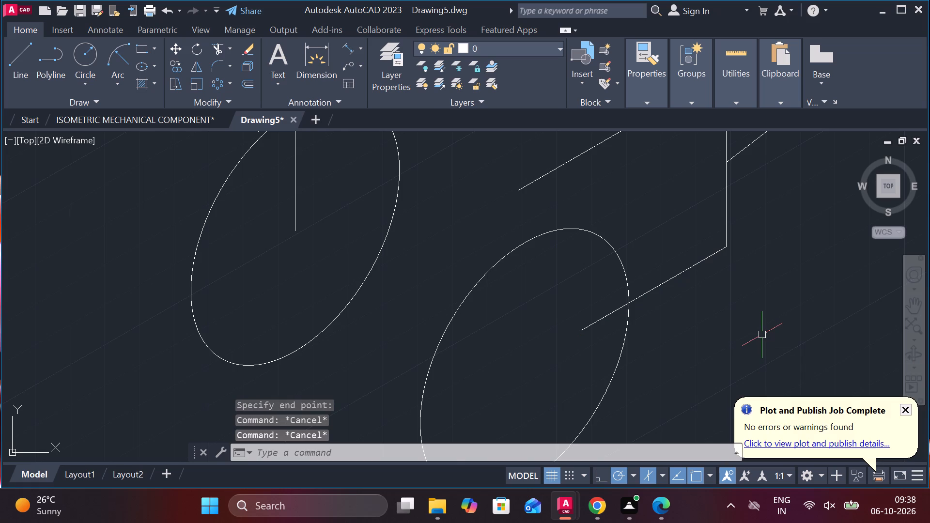
Trim the lower edge's part inside the front isocircle and the rear upper line's overhang beyond the rear isocircle.
{"action": "type", "text": "TR"}
{"action": "key", "text": "space"}
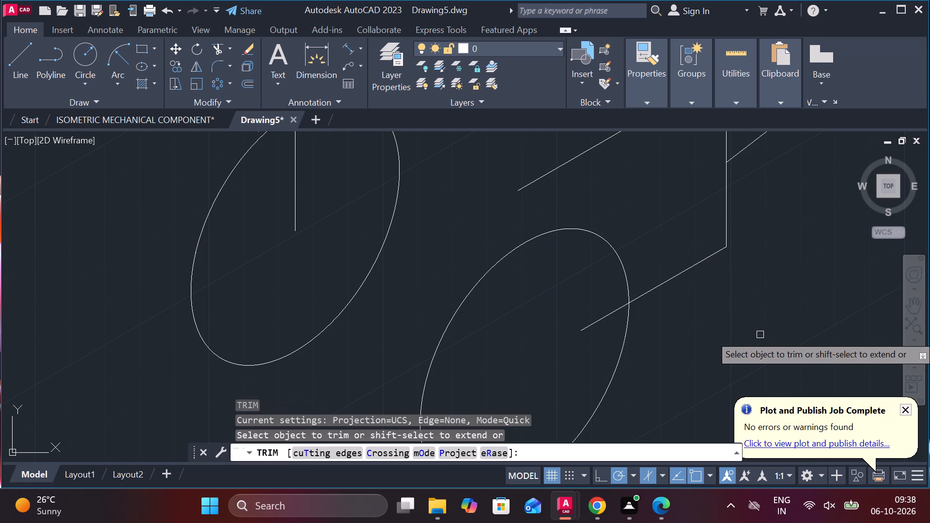
{"action": "left_click", "coordinate": [599, 323]}
{"action": "scroll", "coordinate": [592, 311], "scroll_direction": "down", "scroll_amount": 1}
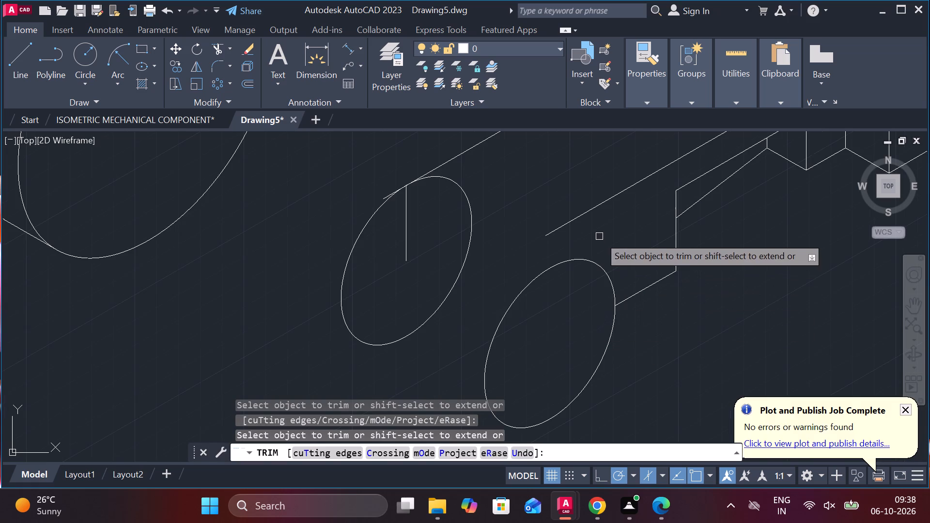
{"action": "left_click", "coordinate": [383, 196]}
{"action": "scroll", "coordinate": [475, 226], "scroll_direction": "down", "scroll_amount": 1}
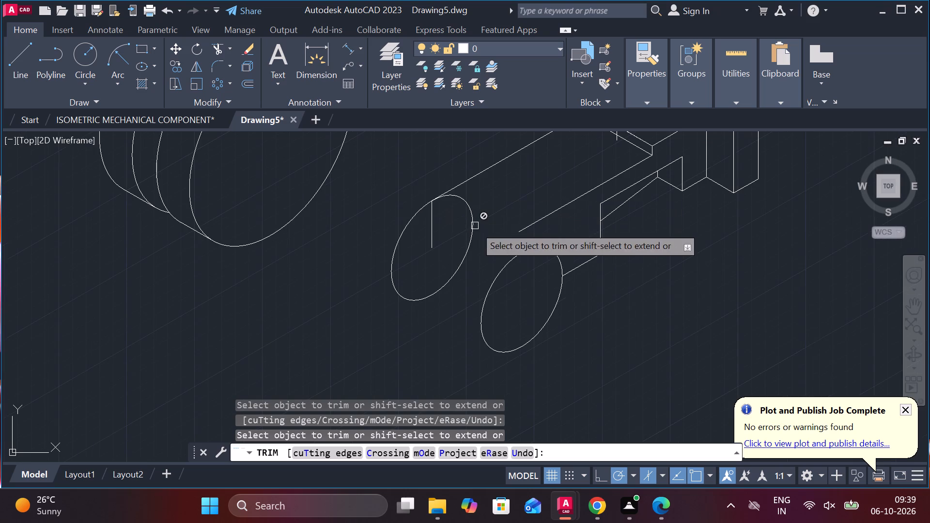
{"action": "key", "text": "Escape"}
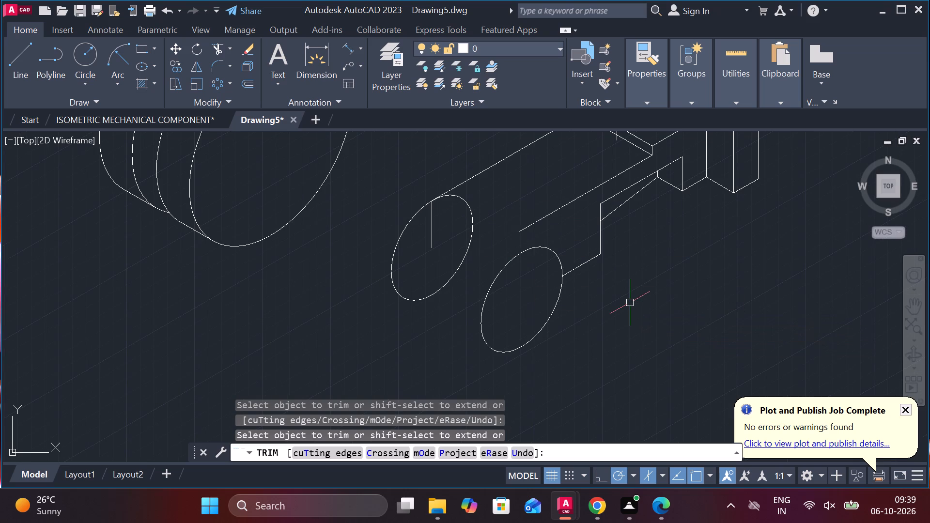
Copy the front isocircle at the arm's lower edge by 24 along 150°.
{"action": "type", "text": "CO"}
{"action": "key", "text": "Return"}
{"action": "left_click", "coordinate": [553, 314]}
{"action": "key", "text": "Return"}
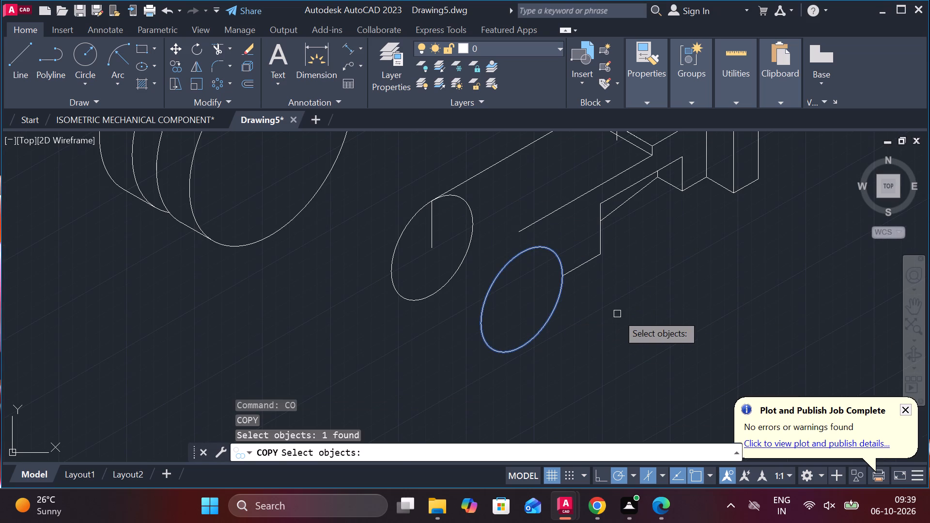
{"action": "left_click", "coordinate": [522, 301]}
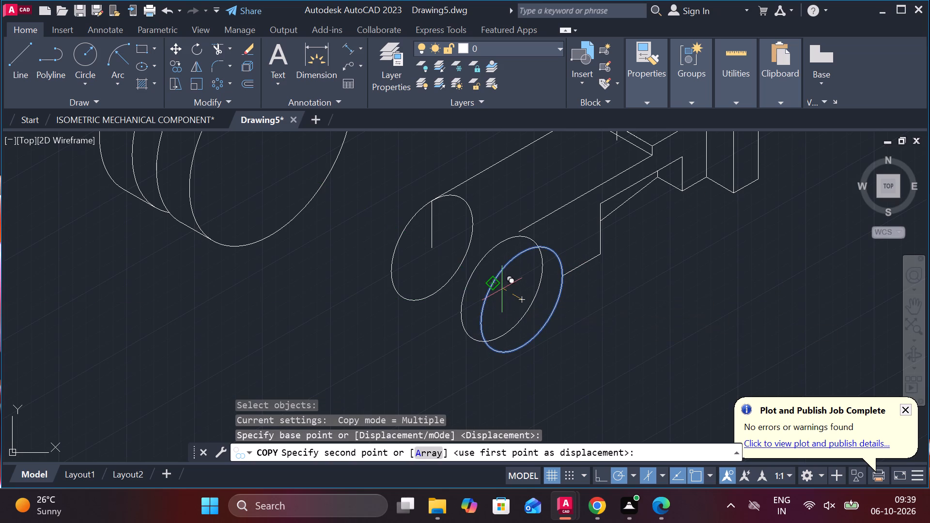
{"action": "type", "text": "24"}
{"action": "key", "text": "Return"}
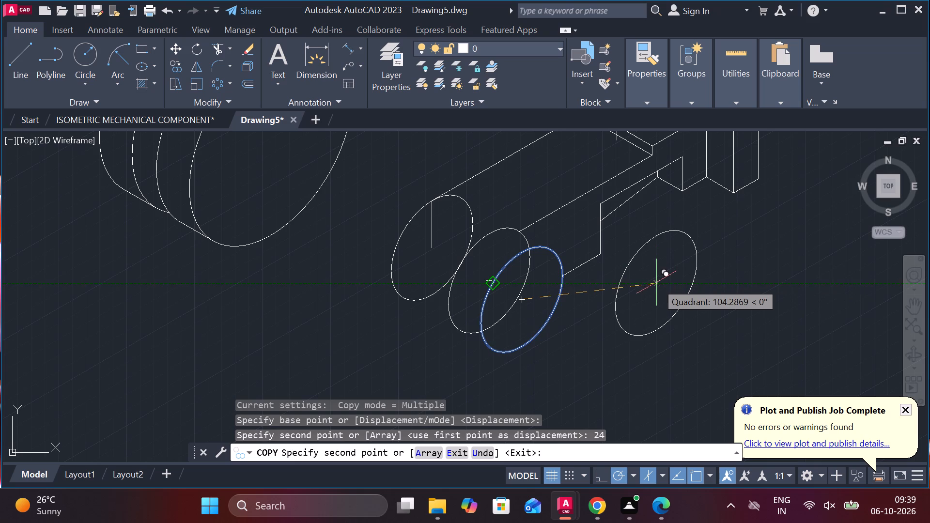
{"action": "key", "text": "Escape"}
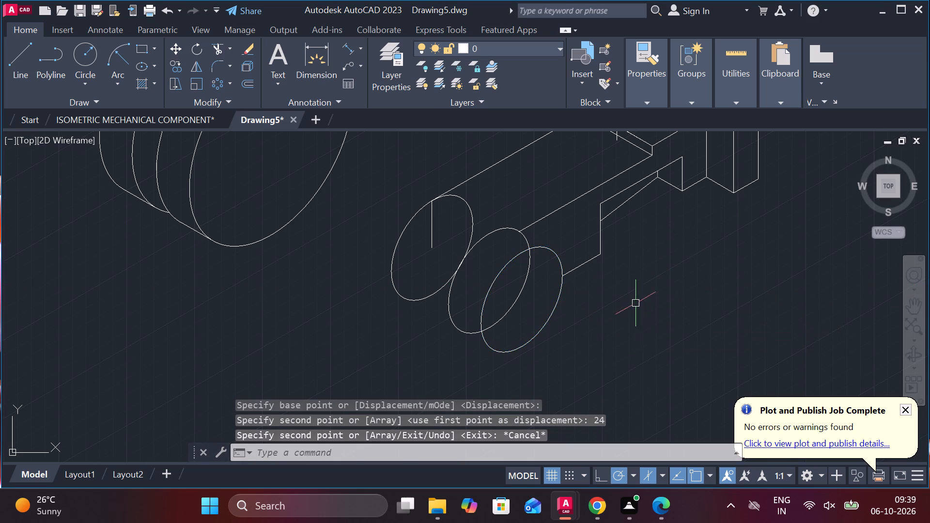
Draw the upper and lower edge lines joining the front isocircle to its copy, closing the cylinder's sides.
{"action": "key", "text": "l"}
{"action": "key", "text": "Return"}
{"action": "left_click", "coordinate": [521, 231]}
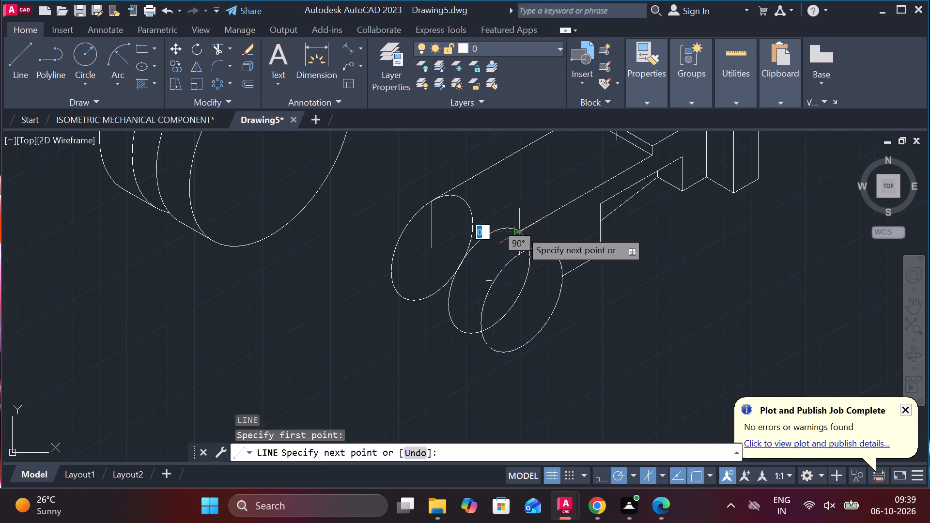
{"action": "left_click", "coordinate": [550, 249]}
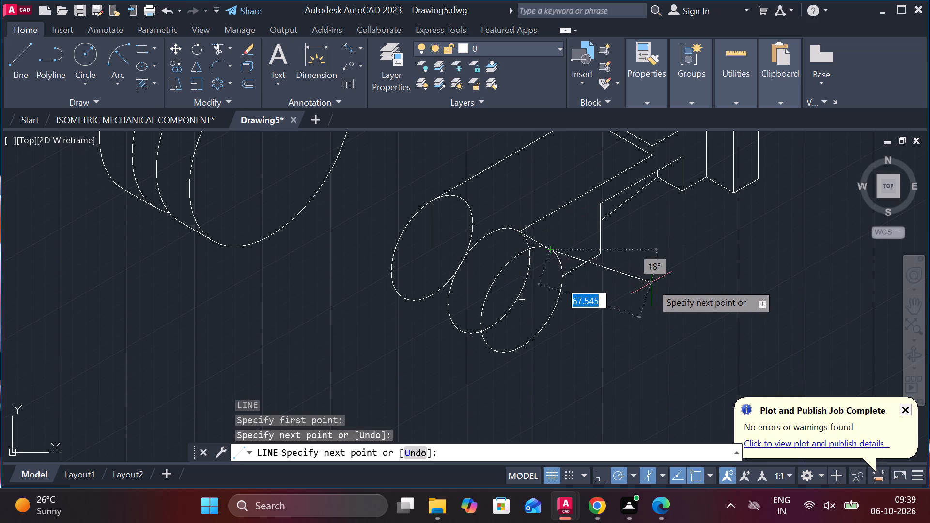
{"action": "key", "text": "Escape"}
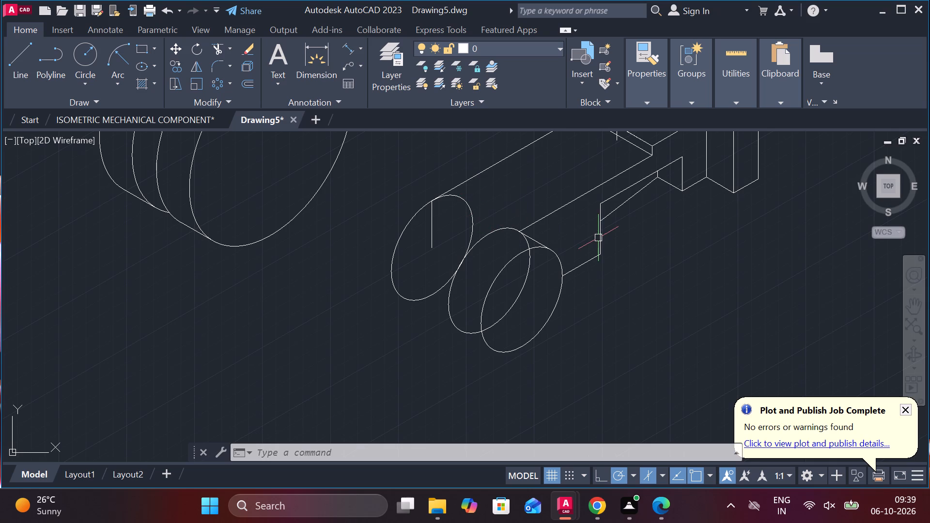
{"action": "key", "text": "l"}
{"action": "key", "text": "Return"}
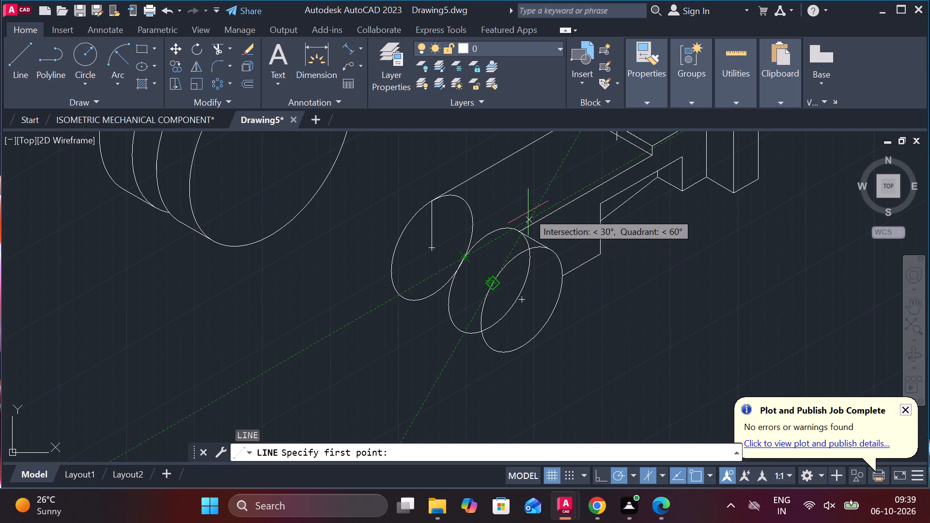
{"action": "key", "text": "Escape"}
{"action": "key", "text": "l"}
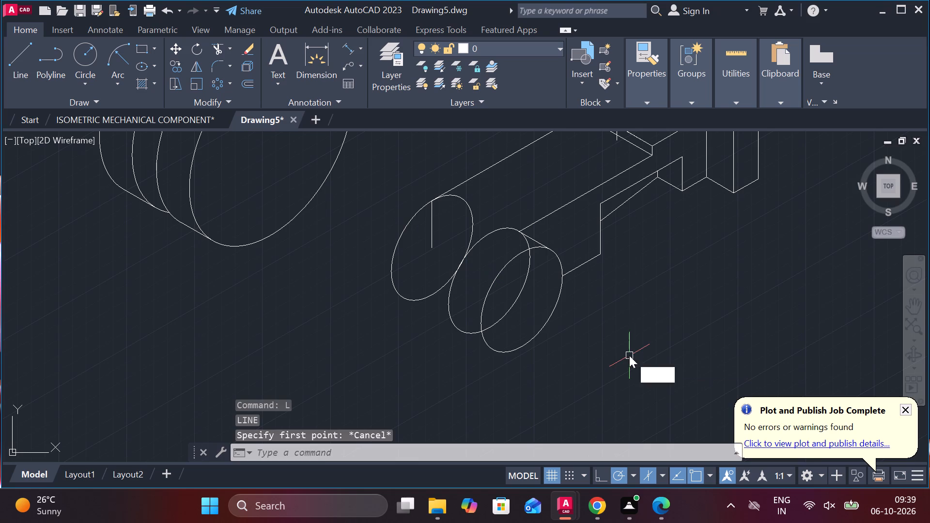
{"action": "key", "text": "Return"}
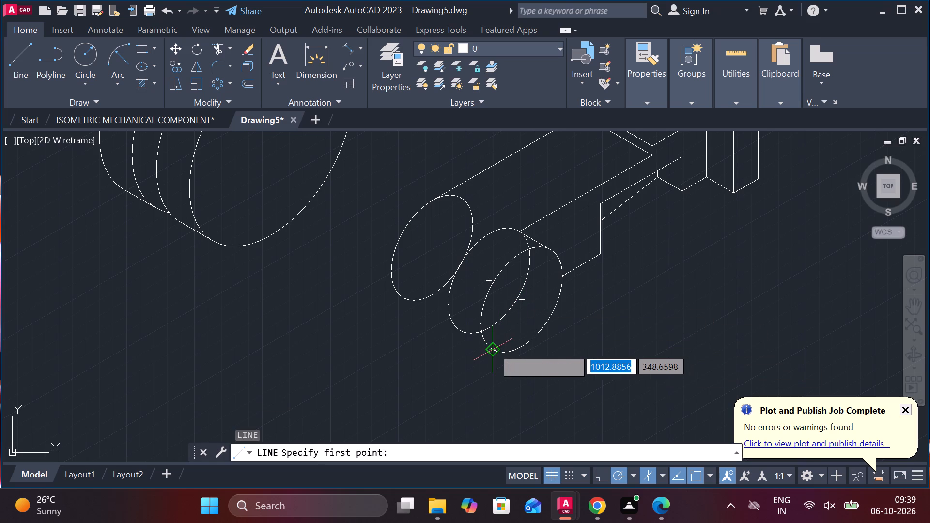
{"action": "left_click", "coordinate": [492, 347]}
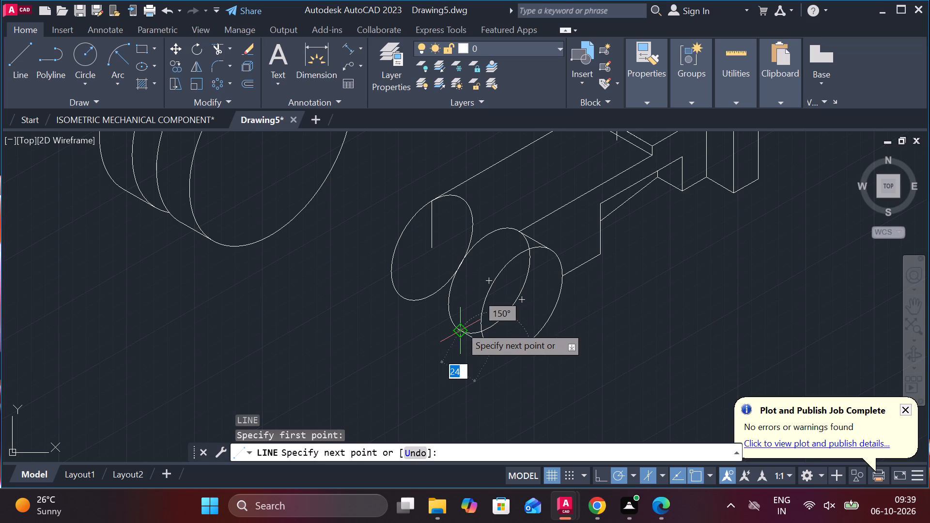
{"action": "left_click", "coordinate": [460, 326]}
{"action": "key", "text": "Escape"}
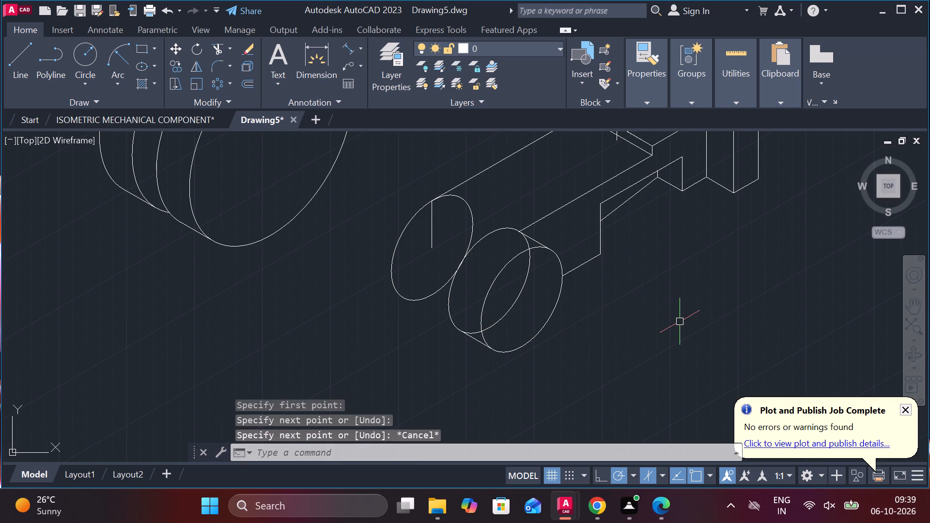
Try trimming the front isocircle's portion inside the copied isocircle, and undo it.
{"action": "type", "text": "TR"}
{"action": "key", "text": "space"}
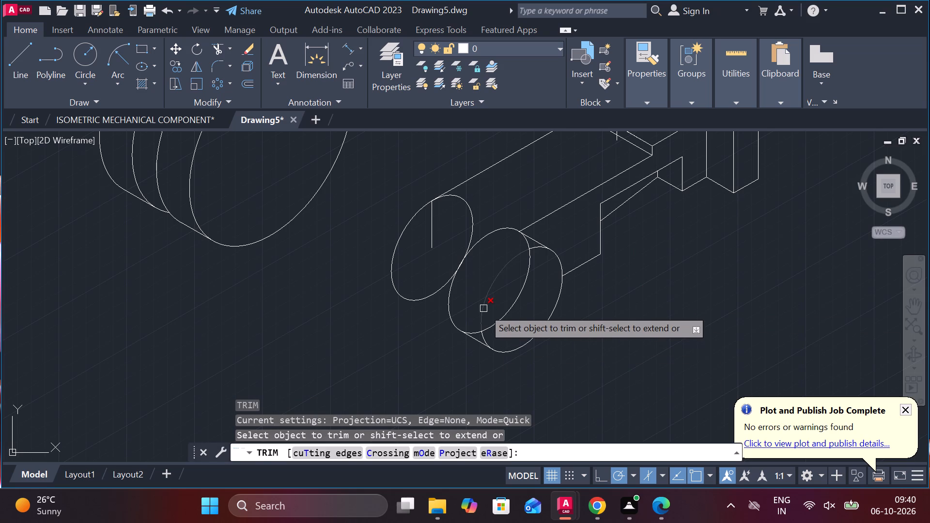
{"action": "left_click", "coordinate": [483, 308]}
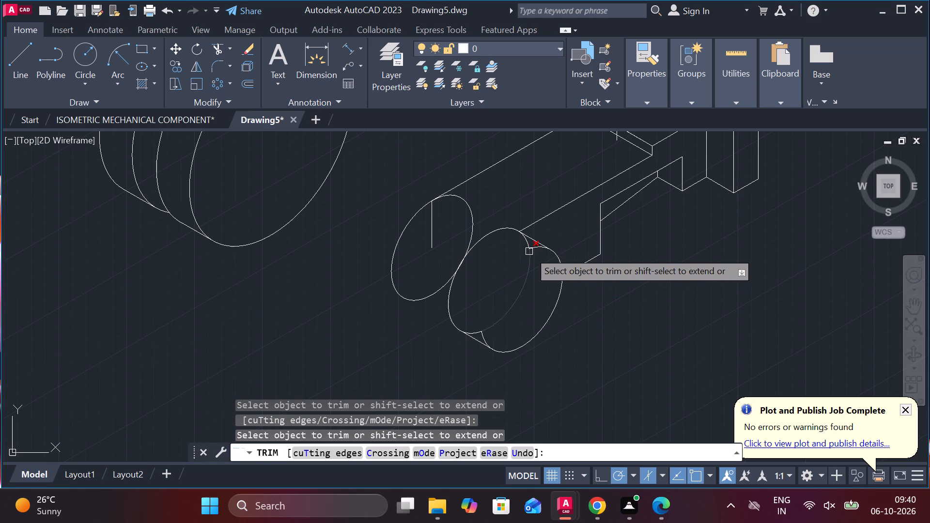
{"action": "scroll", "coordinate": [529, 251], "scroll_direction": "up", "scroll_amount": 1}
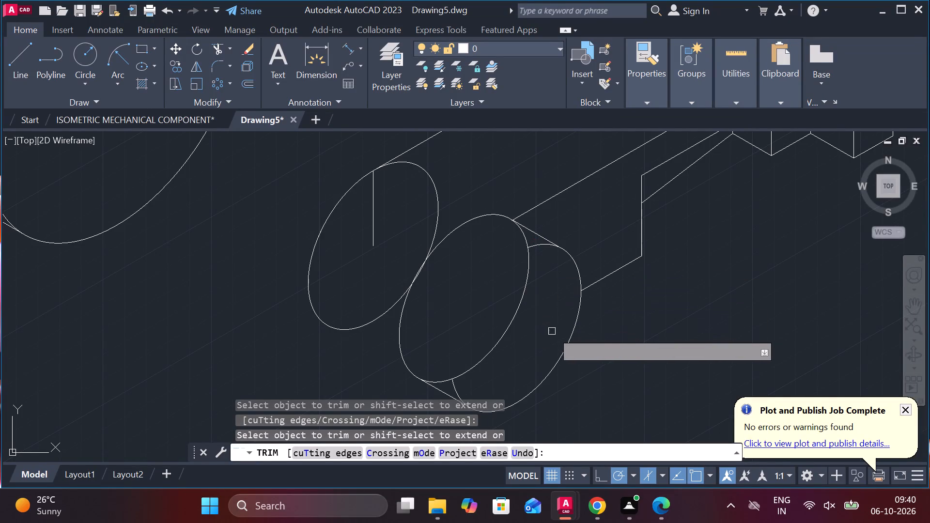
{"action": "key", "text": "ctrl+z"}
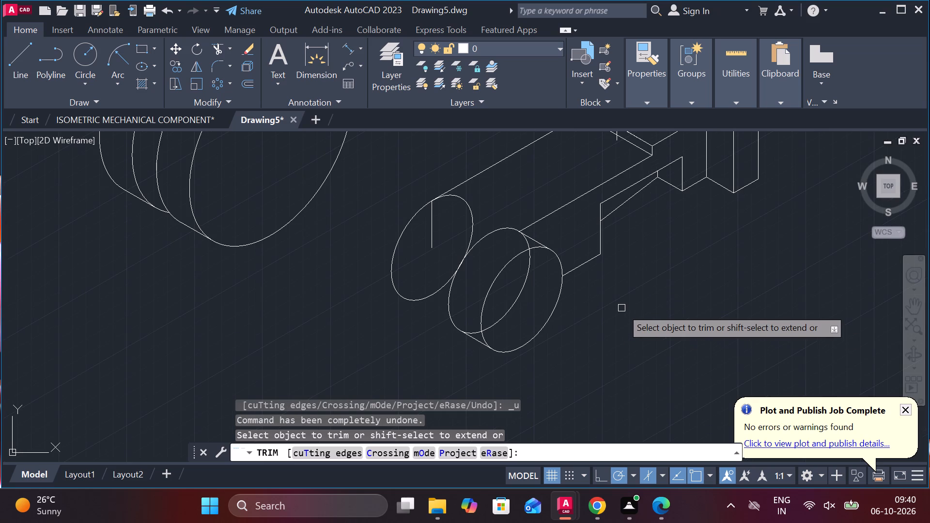
Trim the copied isocircle's hidden arcs inside the front isocircle and beside the upper and lower joining lines.
{"action": "type", "text": "TR"}
{"action": "key", "text": "space"}
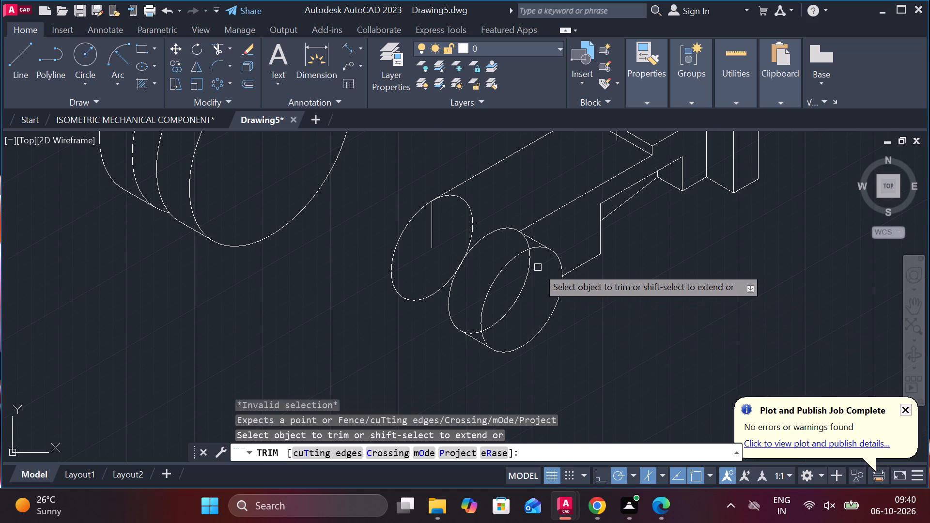
{"action": "left_click", "coordinate": [522, 277]}
{"action": "scroll", "coordinate": [468, 332], "scroll_direction": "up", "scroll_amount": 2}
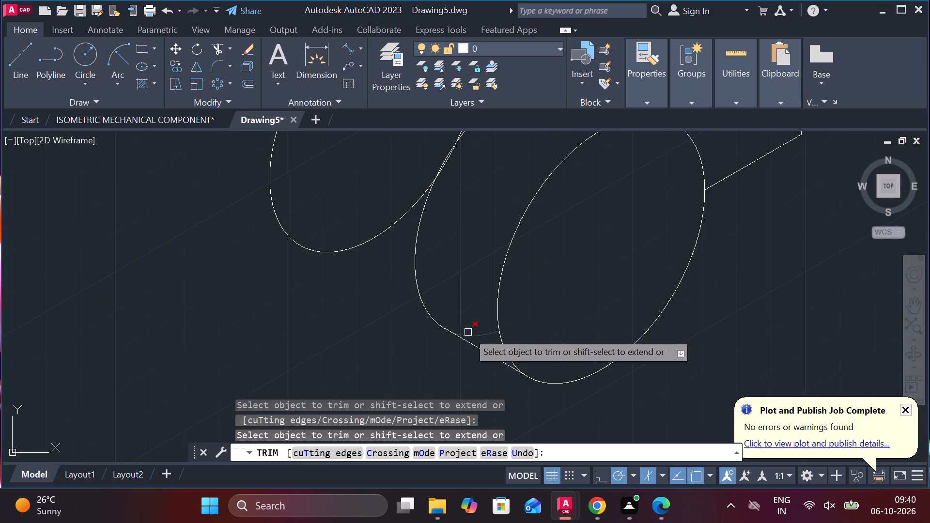
{"action": "left_click", "coordinate": [475, 335]}
{"action": "scroll", "coordinate": [534, 291], "scroll_direction": "down", "scroll_amount": 2}
{"action": "middle_click_drag", "start_coordinate": [545, 287], "coordinate": [550, 292]}
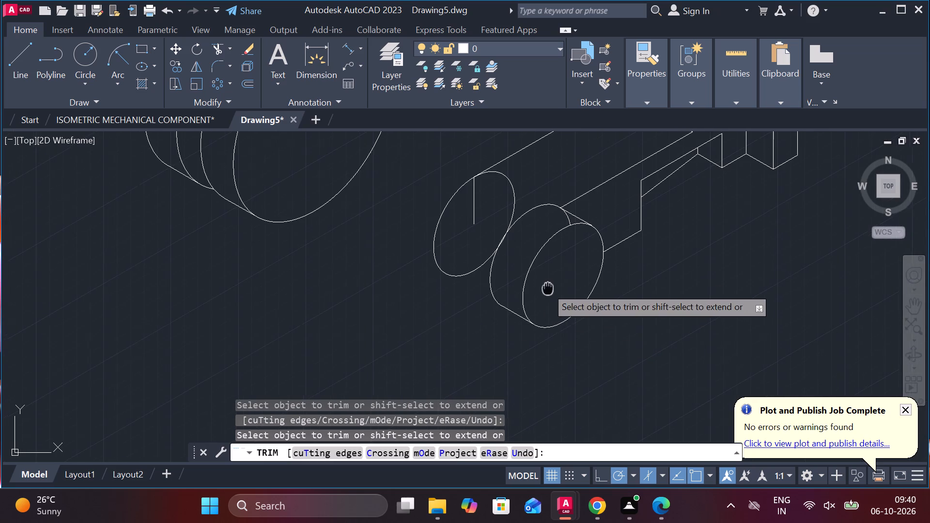
{"action": "middle_click_drag", "start_coordinate": [550, 292], "coordinate": [556, 331]}
{"action": "scroll", "coordinate": [546, 292], "scroll_direction": "up", "scroll_amount": 2}
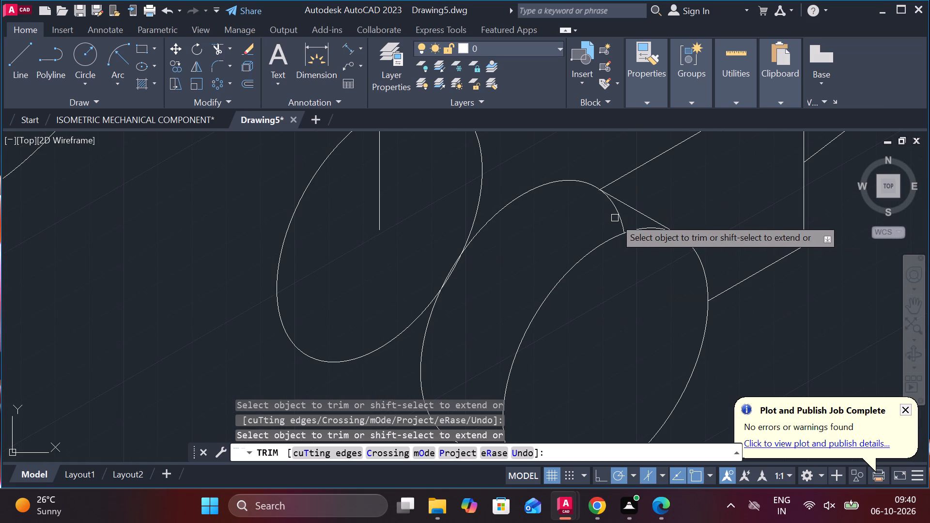
{"action": "left_click", "coordinate": [615, 216]}
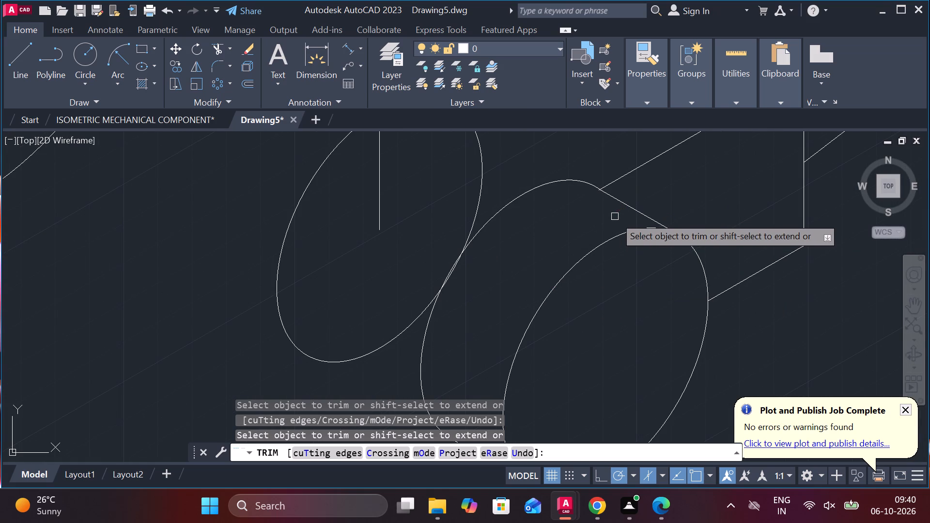
{"action": "scroll", "coordinate": [621, 246], "scroll_direction": "down", "scroll_amount": 2}
{"action": "scroll", "coordinate": [701, 299], "scroll_direction": "down", "scroll_amount": 1}
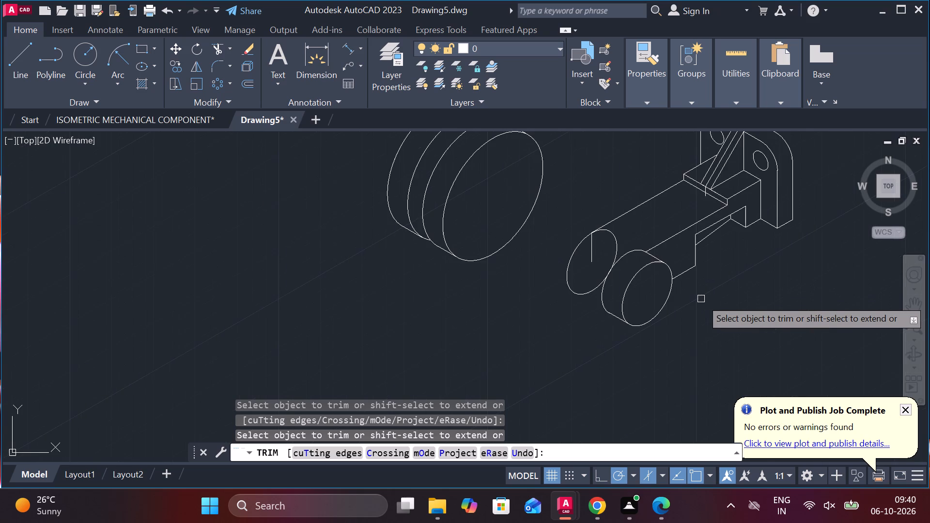
{"action": "middle_click_drag", "start_coordinate": [728, 309], "coordinate": [762, 341]}
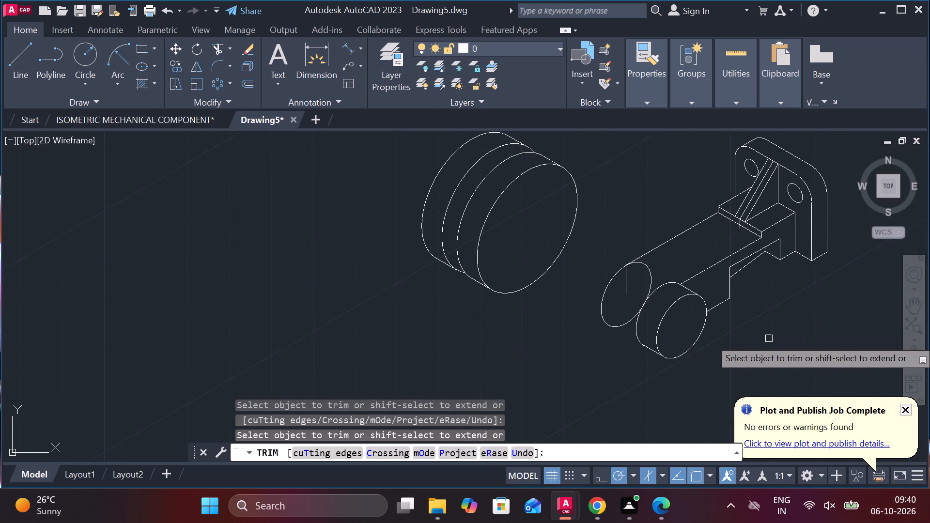
{"action": "key", "text": "Escape"}
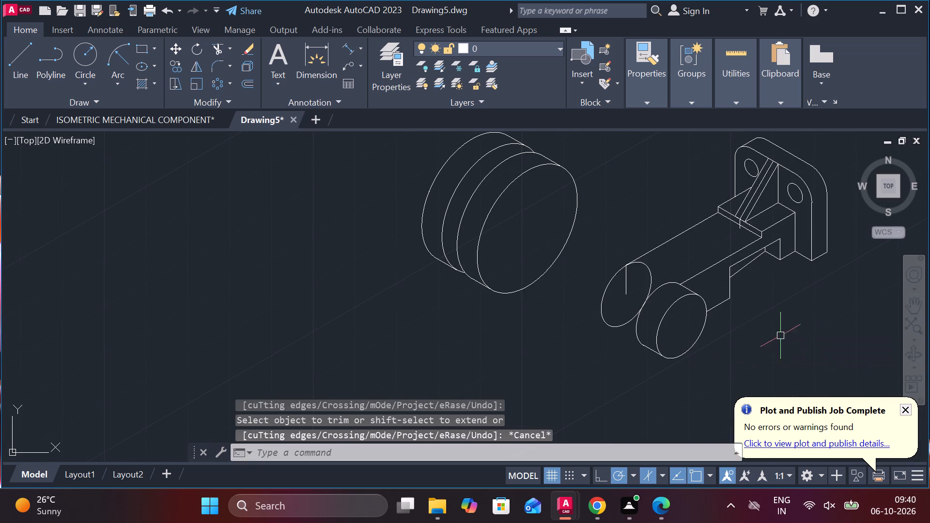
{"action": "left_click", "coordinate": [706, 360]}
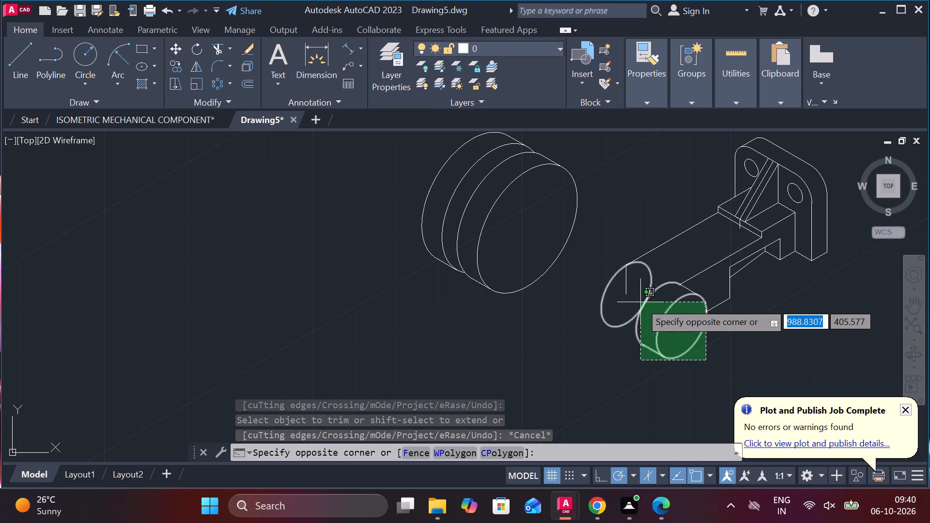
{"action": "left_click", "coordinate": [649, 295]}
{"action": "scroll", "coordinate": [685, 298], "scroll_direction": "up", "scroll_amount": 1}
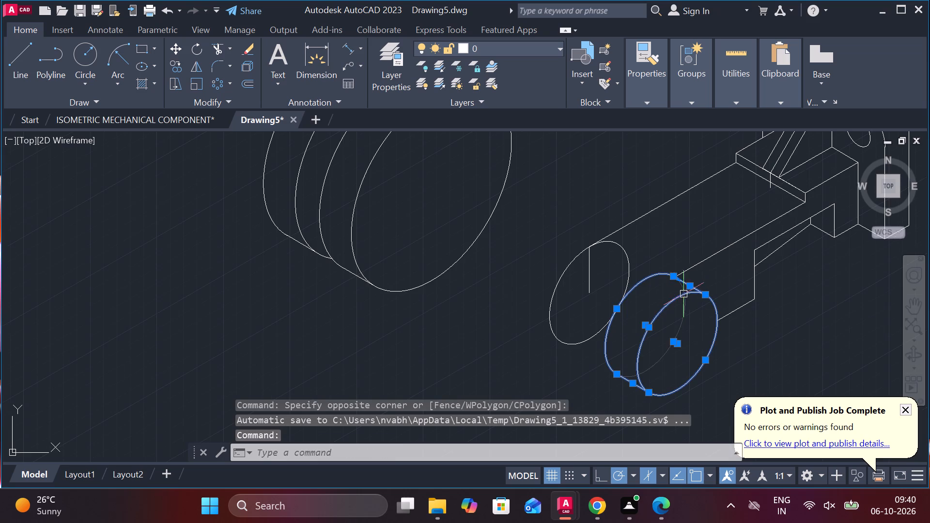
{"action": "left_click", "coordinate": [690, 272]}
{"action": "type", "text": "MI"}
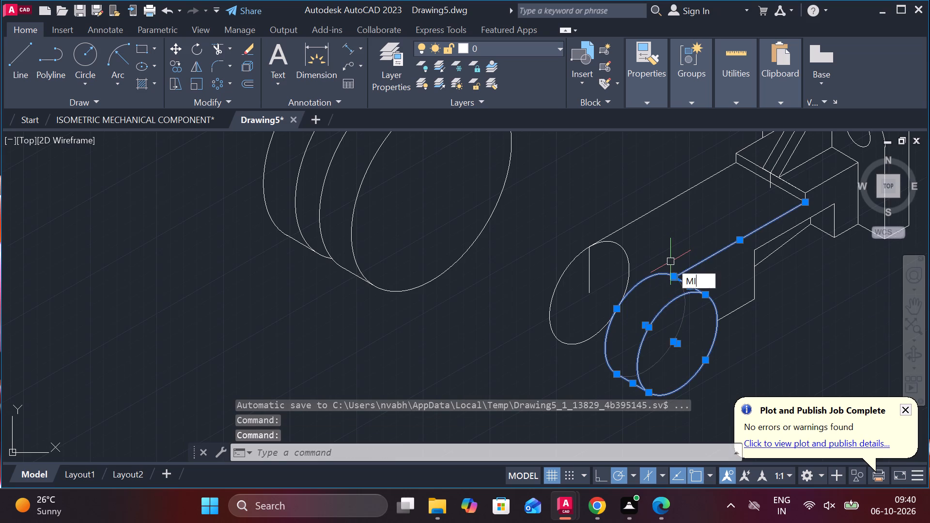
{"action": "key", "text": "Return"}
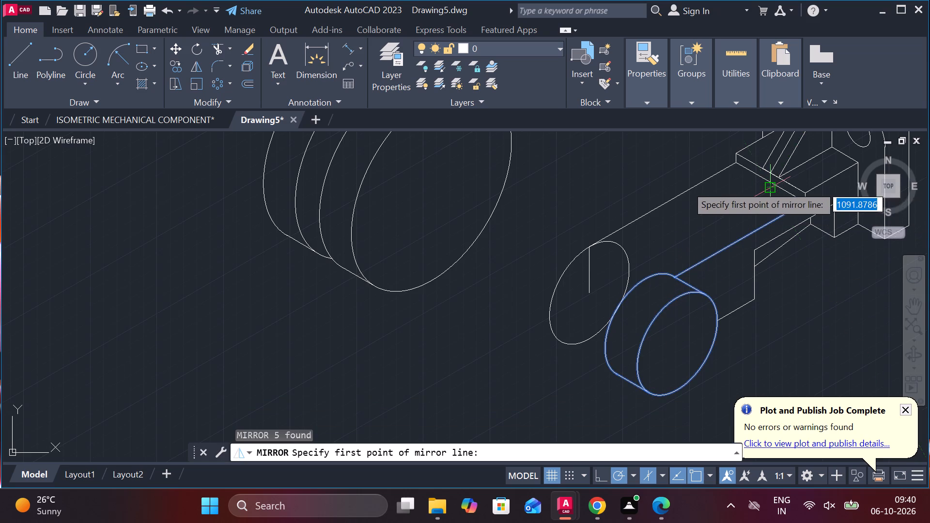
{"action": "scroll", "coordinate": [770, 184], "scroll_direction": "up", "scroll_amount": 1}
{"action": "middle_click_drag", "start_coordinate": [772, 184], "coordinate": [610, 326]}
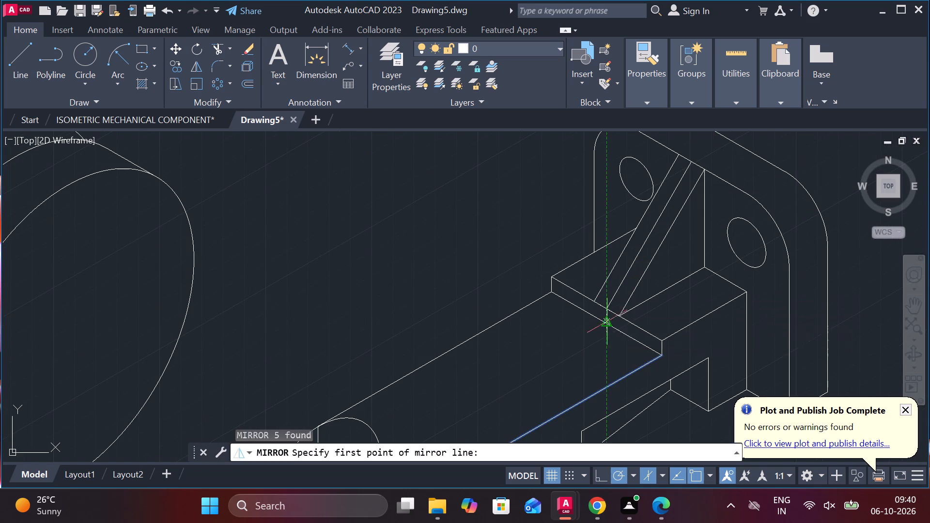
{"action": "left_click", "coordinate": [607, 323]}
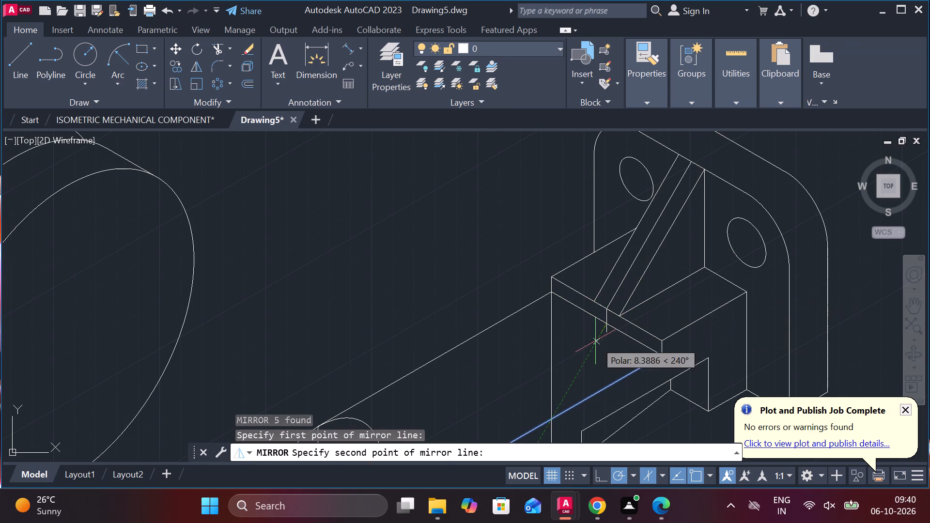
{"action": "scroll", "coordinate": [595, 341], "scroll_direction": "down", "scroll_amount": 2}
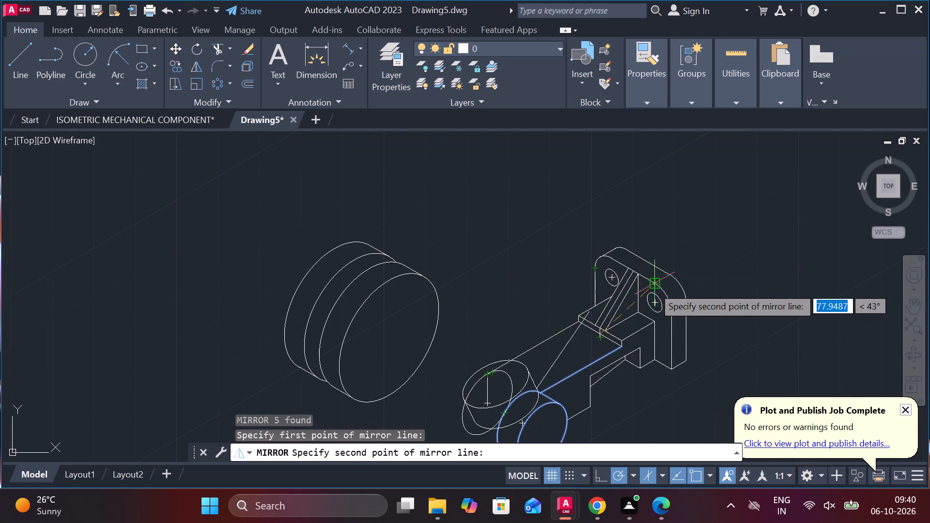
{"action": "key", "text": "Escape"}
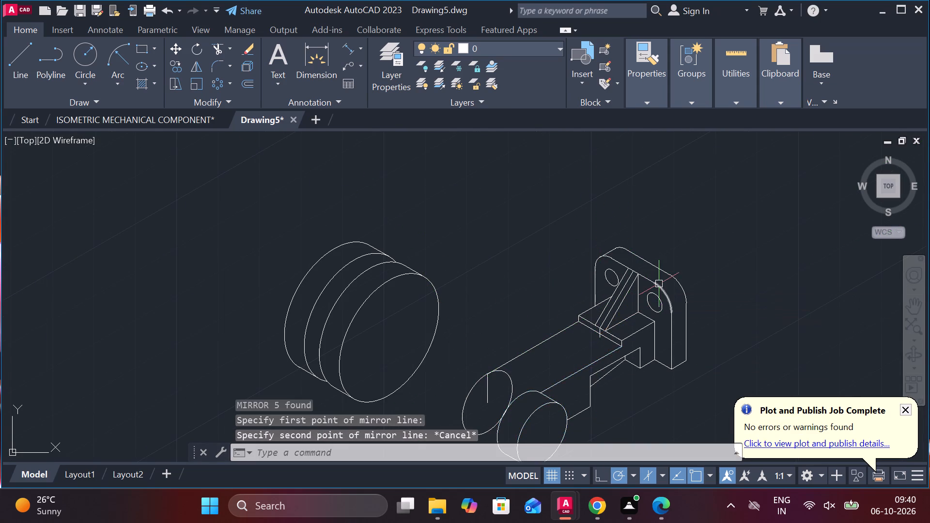
Copy the isocircle at the end of the arm's upper edge by 24 along 150°.
{"action": "scroll", "coordinate": [659, 284], "scroll_direction": "down", "scroll_amount": 1}
{"action": "scroll", "coordinate": [562, 377], "scroll_direction": "up", "scroll_amount": 1}
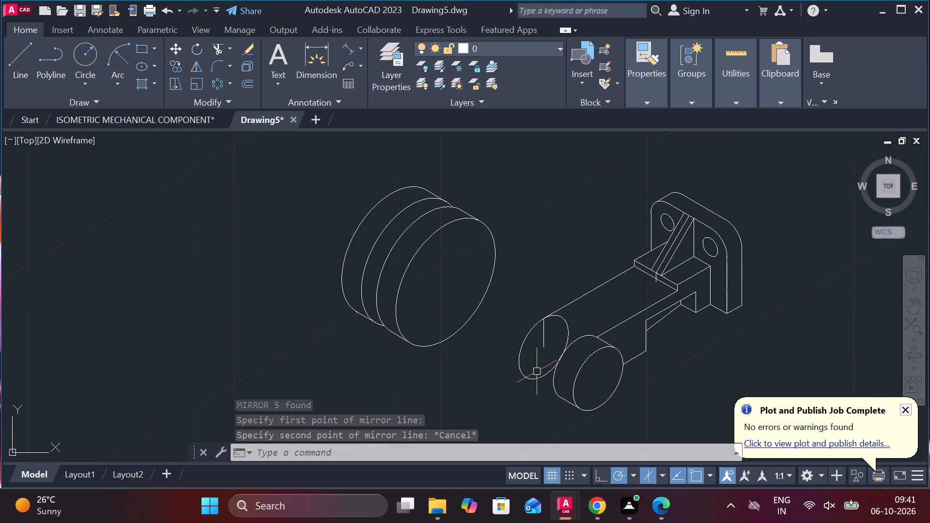
{"action": "middle_click_drag", "start_coordinate": [554, 374], "coordinate": [588, 380]}
{"action": "type", "text": "CO"}
{"action": "key", "text": "Return"}
{"action": "left_click", "coordinate": [571, 382]}
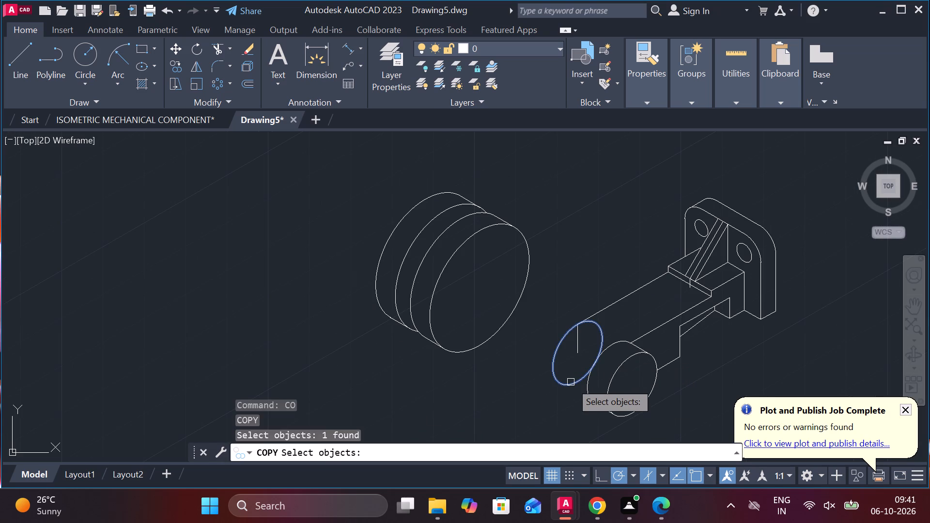
{"action": "key", "text": "Return"}
{"action": "left_click", "coordinate": [580, 353]}
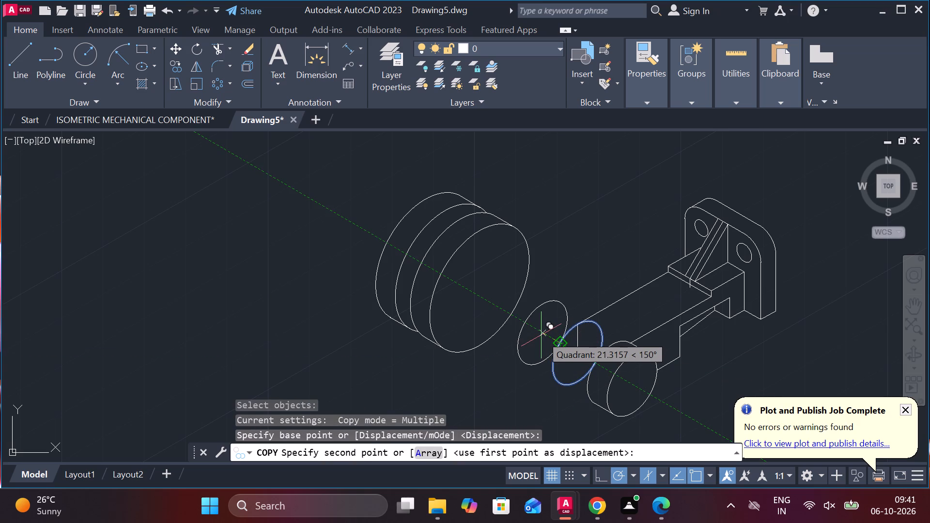
{"action": "type", "text": "24"}
{"action": "key", "text": "Return"}
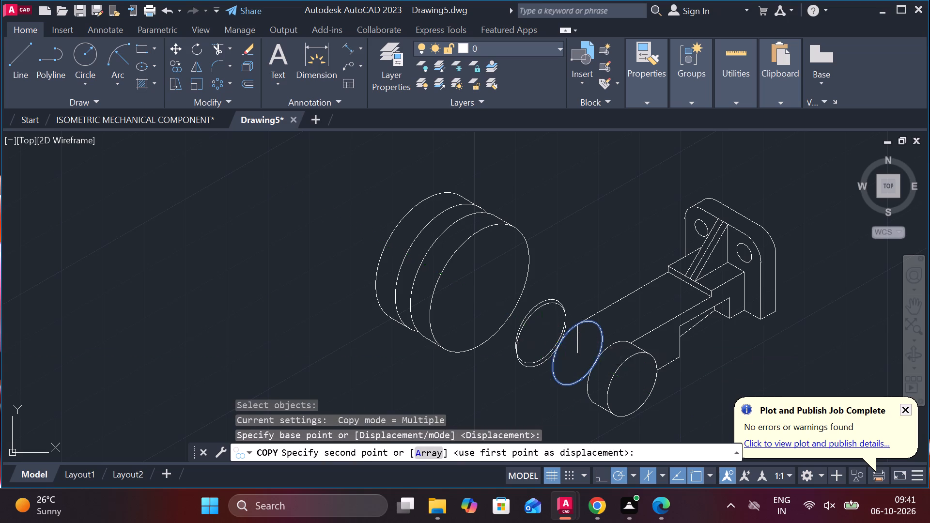
{"action": "key", "text": "Escape"}
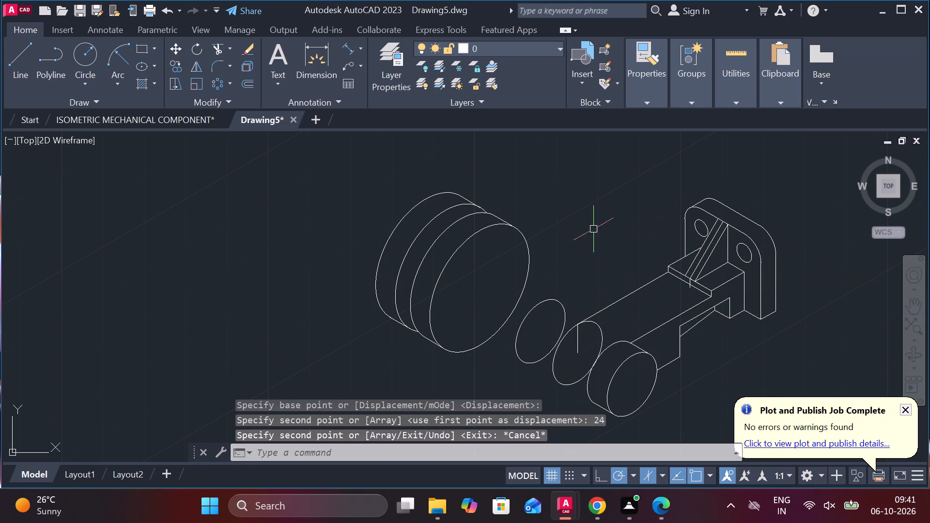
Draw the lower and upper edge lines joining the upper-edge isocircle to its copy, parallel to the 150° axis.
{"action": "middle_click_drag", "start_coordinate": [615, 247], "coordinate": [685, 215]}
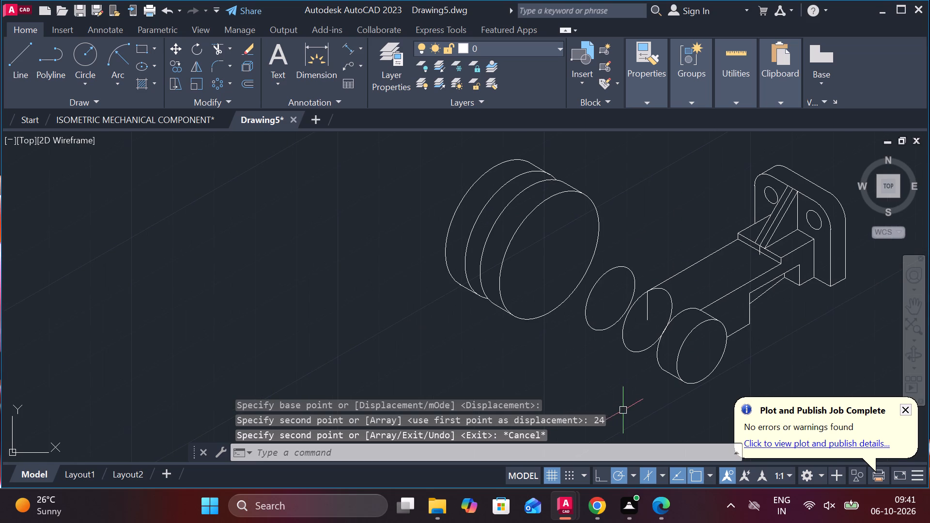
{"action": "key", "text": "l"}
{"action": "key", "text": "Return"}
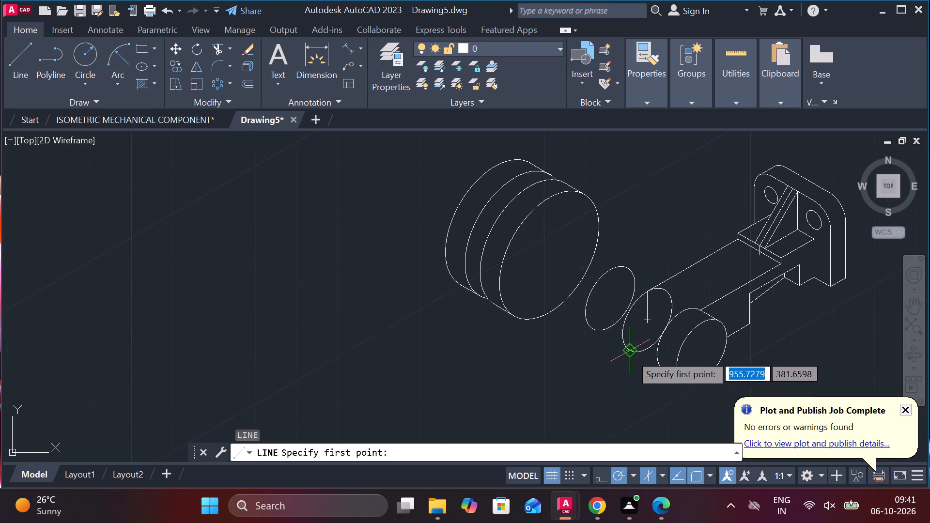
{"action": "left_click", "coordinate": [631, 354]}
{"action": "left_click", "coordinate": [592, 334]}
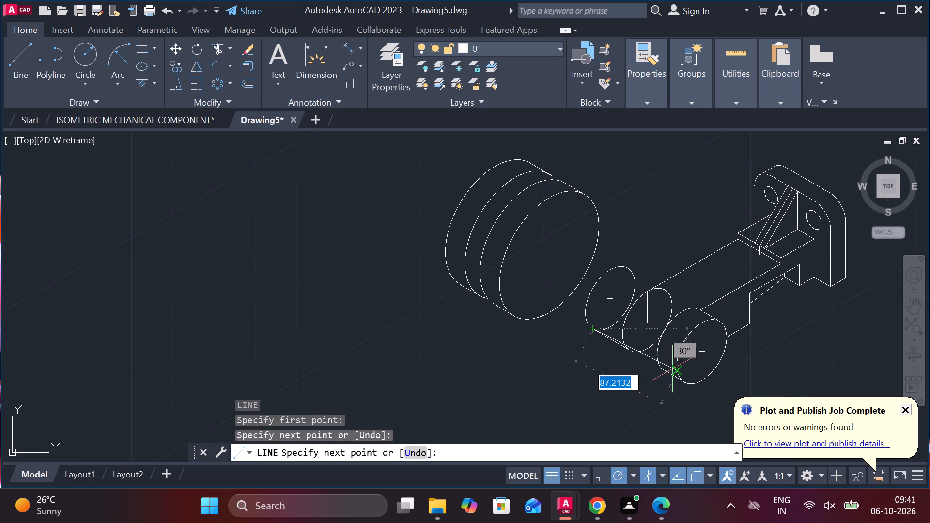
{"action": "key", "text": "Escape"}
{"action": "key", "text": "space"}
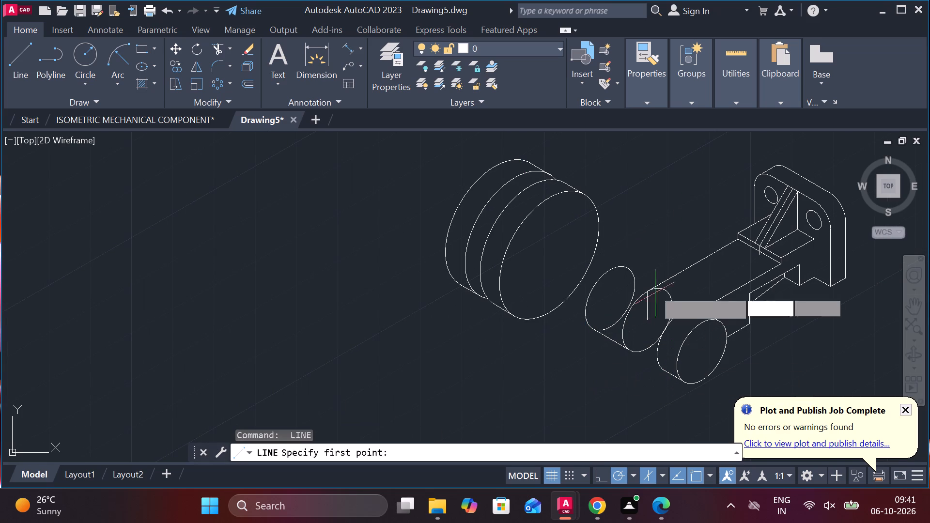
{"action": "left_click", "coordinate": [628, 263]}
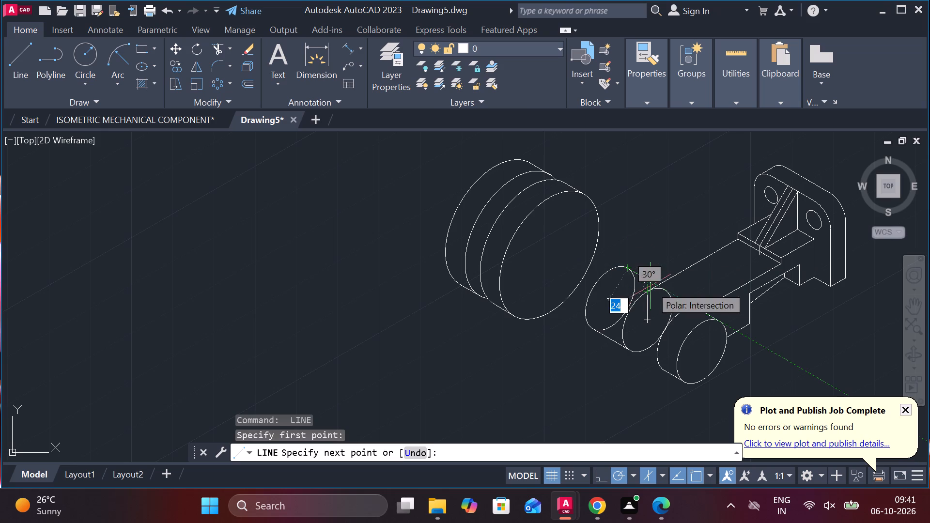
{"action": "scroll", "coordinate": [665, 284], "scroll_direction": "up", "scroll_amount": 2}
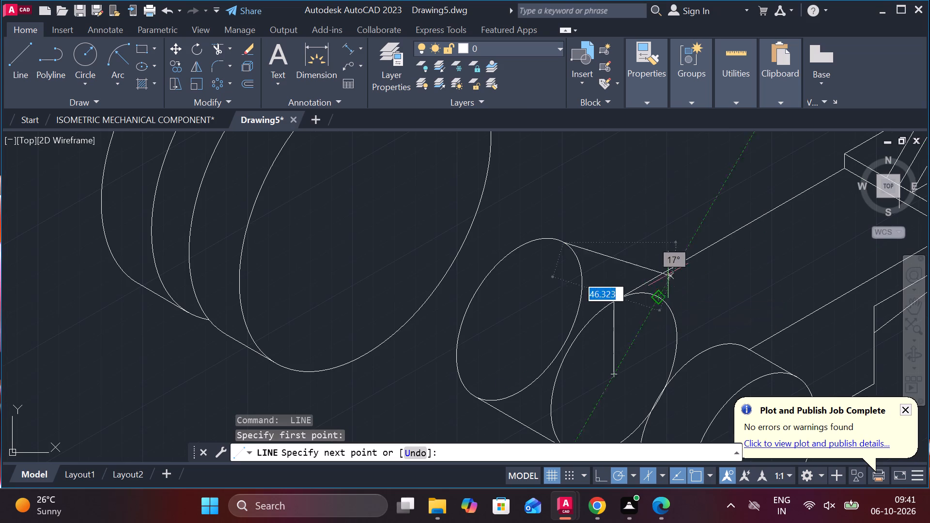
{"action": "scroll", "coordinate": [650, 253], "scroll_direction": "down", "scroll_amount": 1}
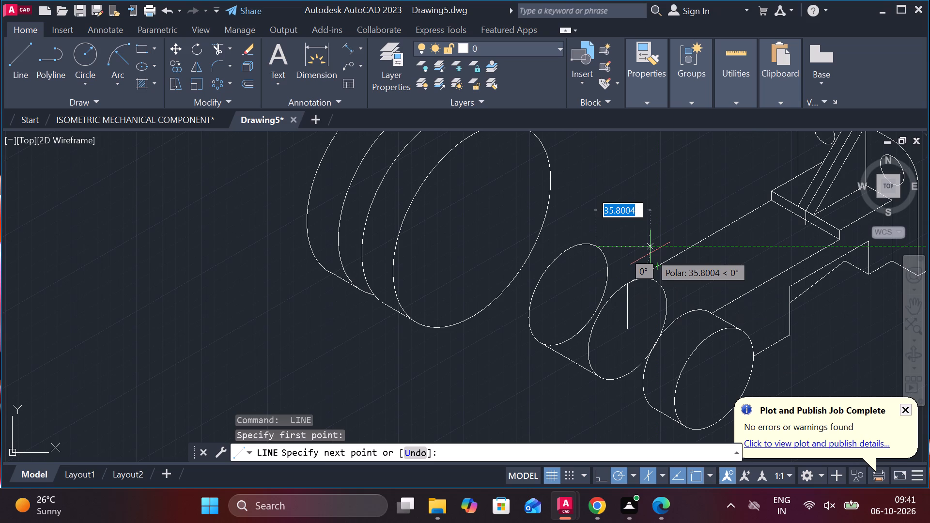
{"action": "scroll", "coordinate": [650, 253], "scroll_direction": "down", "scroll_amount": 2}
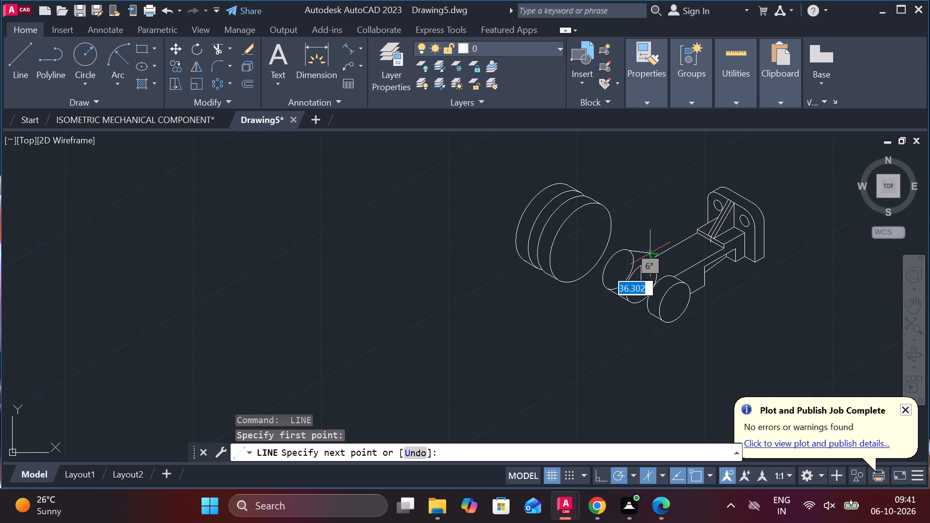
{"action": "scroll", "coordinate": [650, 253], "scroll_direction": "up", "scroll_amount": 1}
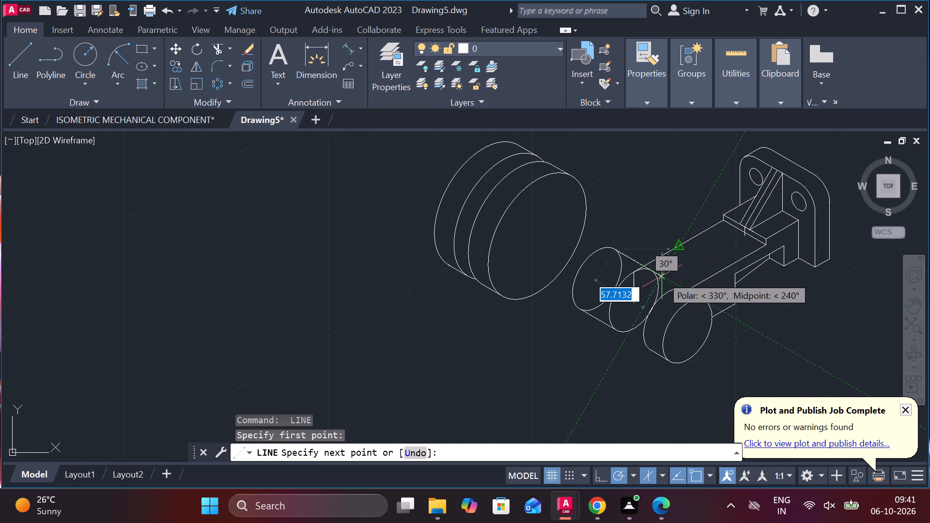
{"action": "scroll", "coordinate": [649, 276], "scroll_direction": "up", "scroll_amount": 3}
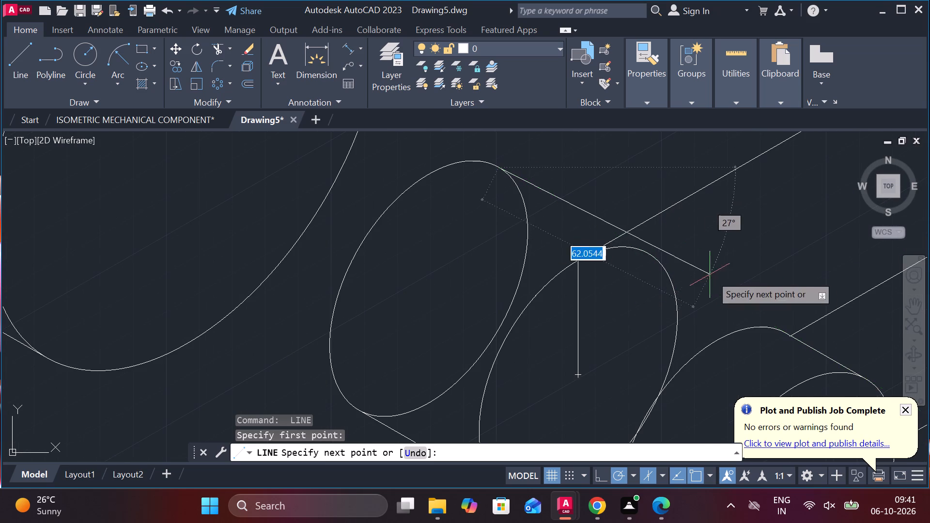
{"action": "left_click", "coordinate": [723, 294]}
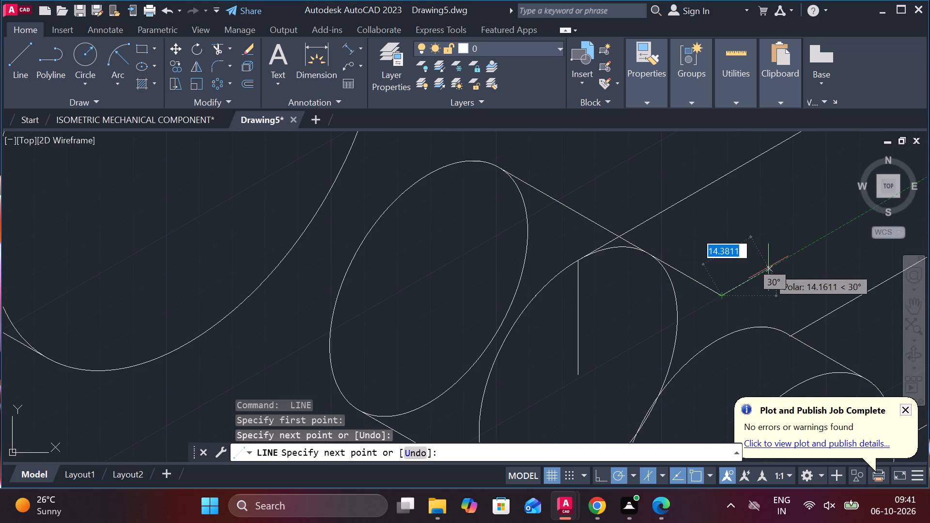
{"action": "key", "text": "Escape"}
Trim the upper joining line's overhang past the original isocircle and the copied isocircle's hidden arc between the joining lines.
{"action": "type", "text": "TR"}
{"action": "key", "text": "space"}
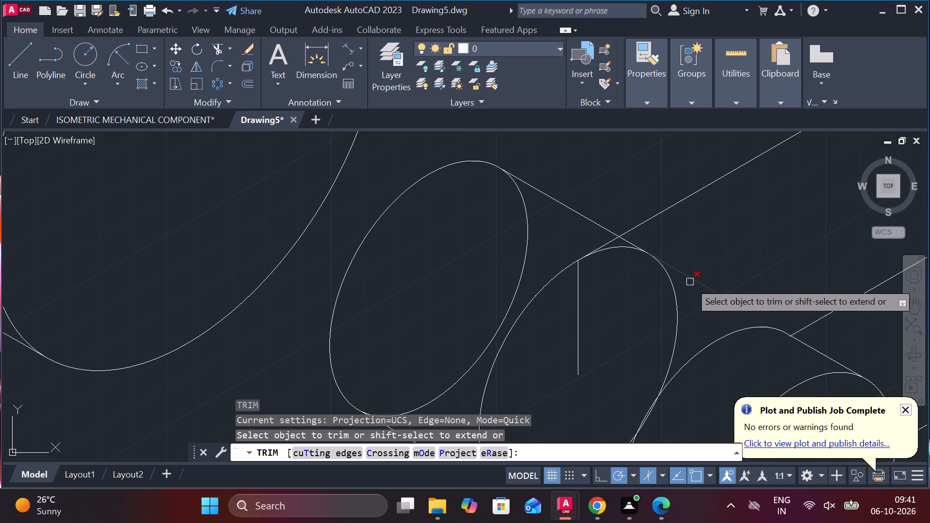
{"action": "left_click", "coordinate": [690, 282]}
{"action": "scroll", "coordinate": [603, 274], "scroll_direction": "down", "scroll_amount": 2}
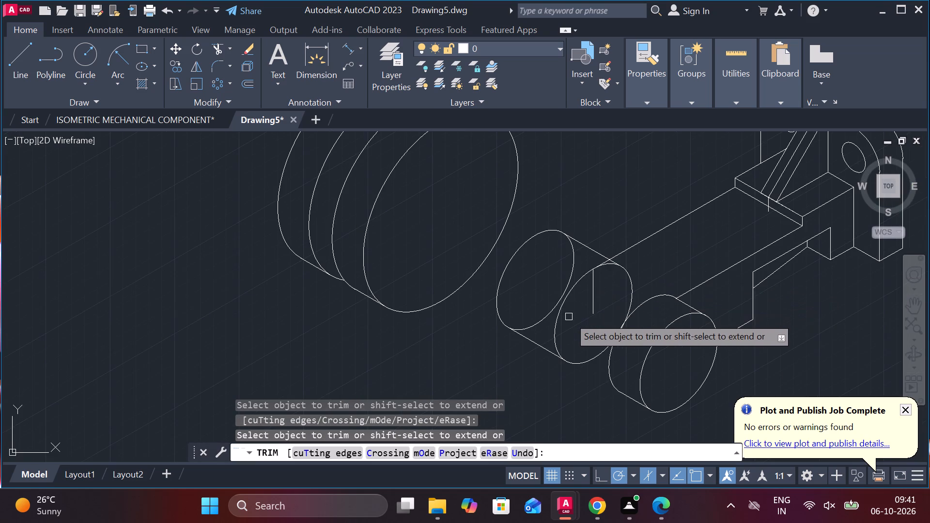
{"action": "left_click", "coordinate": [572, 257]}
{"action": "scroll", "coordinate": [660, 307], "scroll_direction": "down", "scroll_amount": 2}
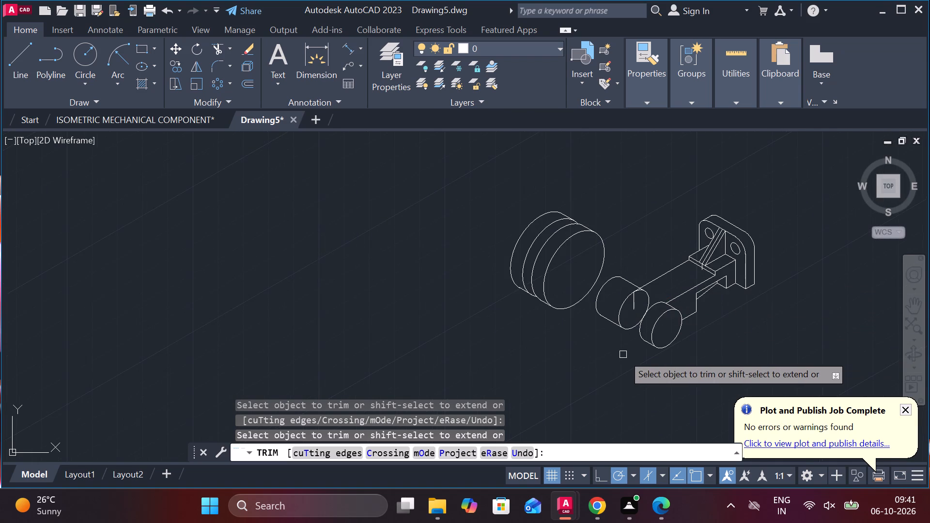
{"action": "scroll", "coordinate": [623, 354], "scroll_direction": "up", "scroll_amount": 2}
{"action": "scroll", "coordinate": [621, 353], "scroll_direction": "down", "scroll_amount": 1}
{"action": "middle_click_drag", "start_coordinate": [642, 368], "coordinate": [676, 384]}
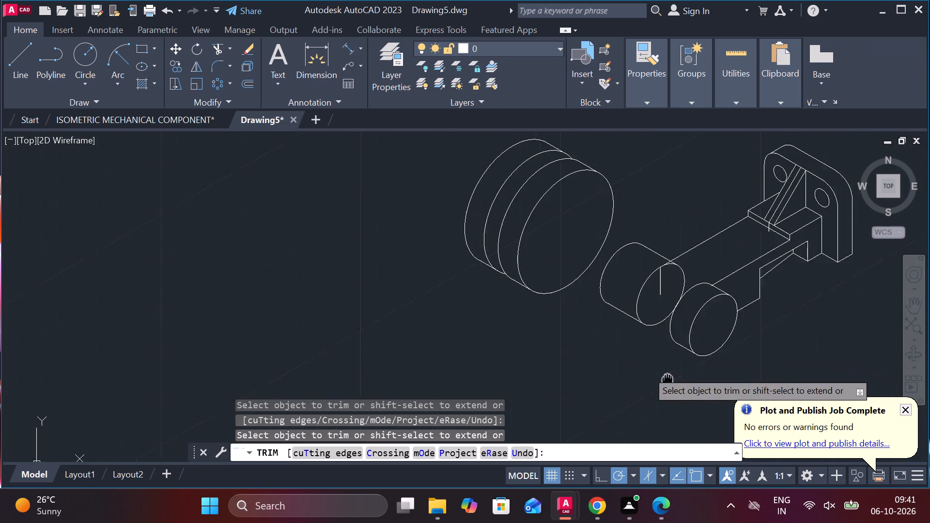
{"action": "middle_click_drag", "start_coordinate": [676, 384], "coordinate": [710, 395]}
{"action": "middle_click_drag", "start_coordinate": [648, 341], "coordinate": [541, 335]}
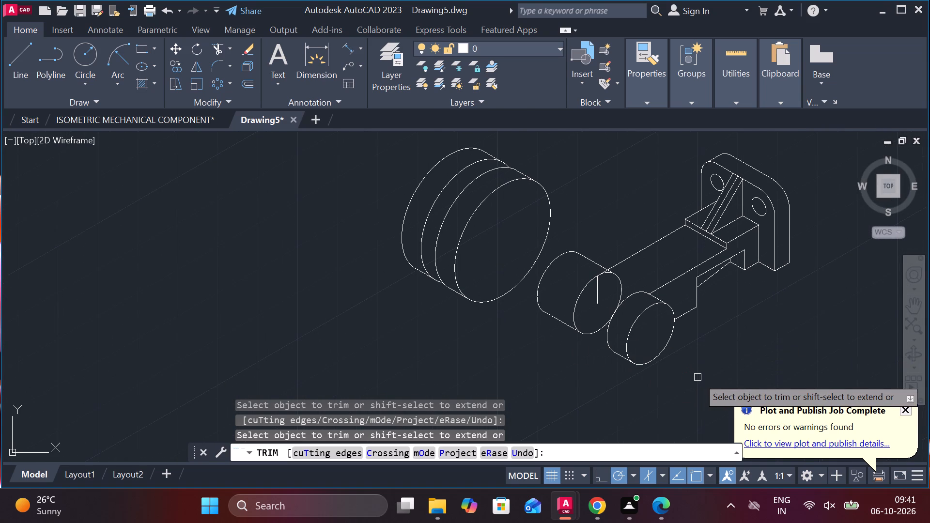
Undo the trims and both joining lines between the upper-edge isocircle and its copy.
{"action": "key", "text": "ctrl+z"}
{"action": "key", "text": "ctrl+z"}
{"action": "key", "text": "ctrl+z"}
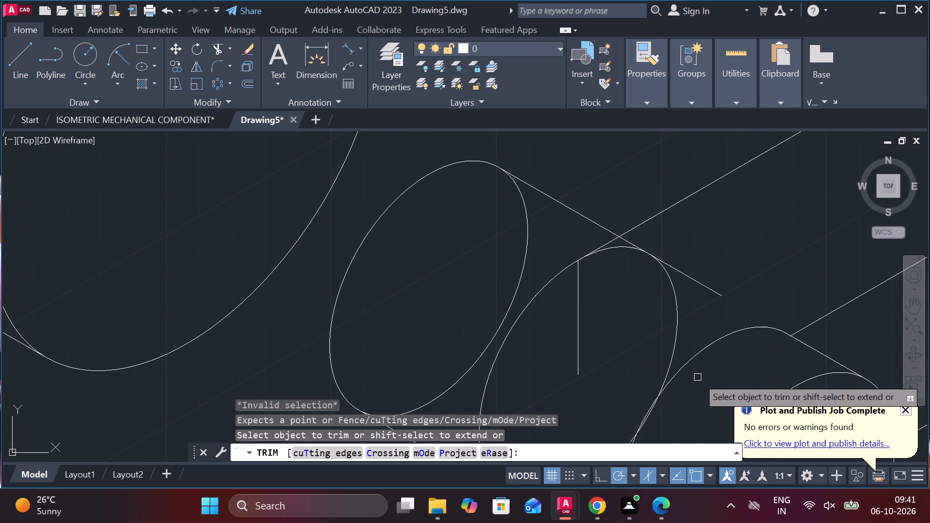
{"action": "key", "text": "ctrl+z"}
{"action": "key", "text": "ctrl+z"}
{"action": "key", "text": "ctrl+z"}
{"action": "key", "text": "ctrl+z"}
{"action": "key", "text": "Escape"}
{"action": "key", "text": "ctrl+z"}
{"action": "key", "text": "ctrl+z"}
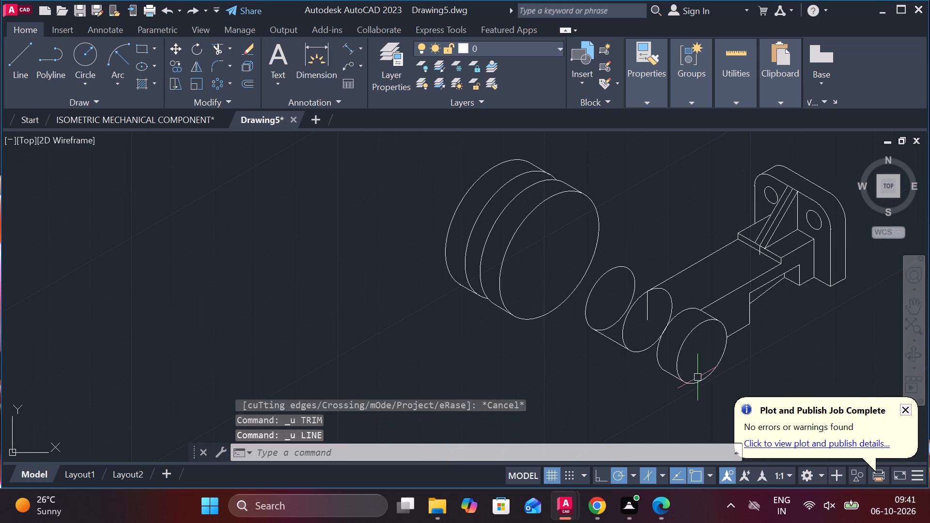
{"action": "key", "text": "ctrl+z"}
Erase the separate stack of large isocircles beside the component, including its leftover joining lines.
{"action": "left_click_drag", "start_coordinate": [521, 352], "coordinate": [521, 346]}
{"action": "left_click", "coordinate": [449, 165]}
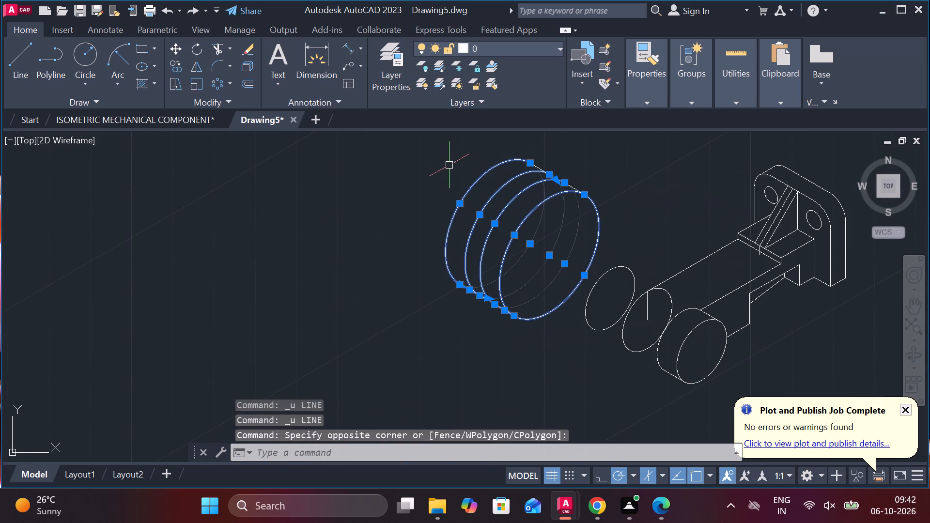
{"action": "type", "text": "E"}
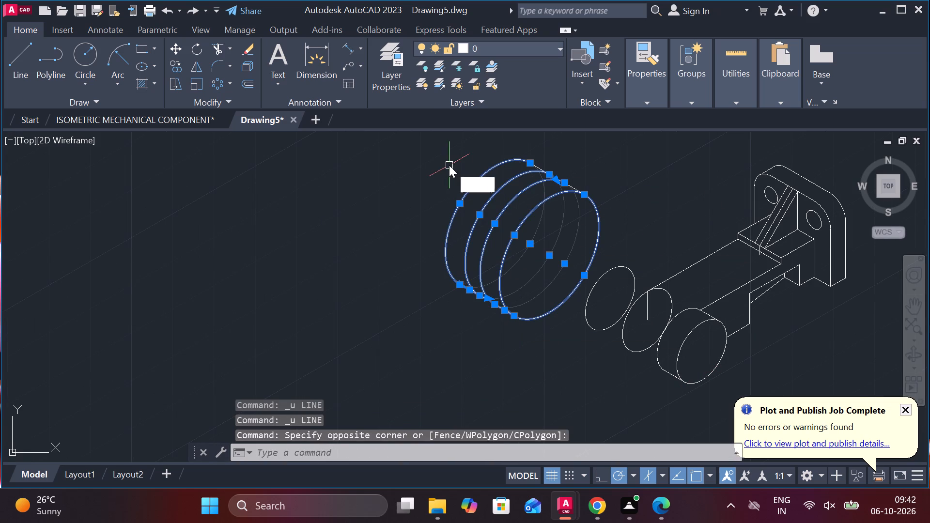
{"action": "key", "text": "space"}
{"action": "left_click_drag", "start_coordinate": [670, 243], "coordinate": [602, 224]}
{"action": "left_click", "coordinate": [505, 157]}
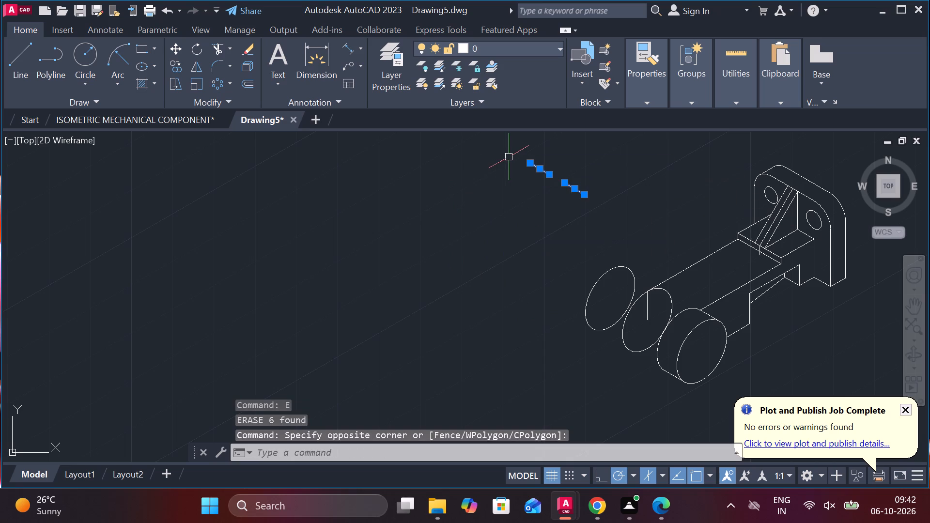
{"action": "type", "text": "E"}
{"action": "key", "text": "space"}
Move the copied isocircle by its centre toward the upper-edge isocircle along the 150° axis, leaving only a small offset between them.
{"action": "scroll", "coordinate": [598, 347], "scroll_direction": "up", "scroll_amount": 1}
{"action": "middle_click_drag", "start_coordinate": [596, 347], "coordinate": [456, 306]}
{"action": "scroll", "coordinate": [497, 298], "scroll_direction": "down", "scroll_amount": 1}
{"action": "scroll", "coordinate": [514, 297], "scroll_direction": "up", "scroll_amount": 1}
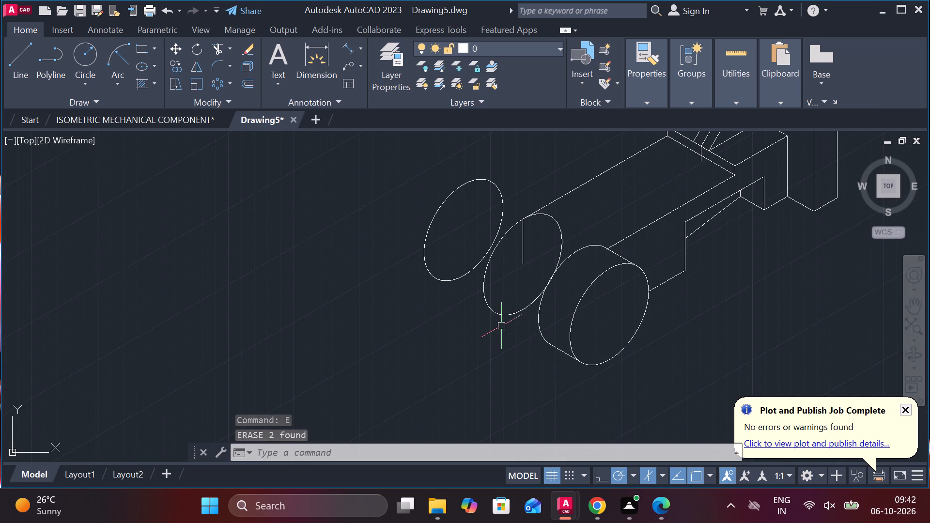
{"action": "left_click", "coordinate": [463, 189]}
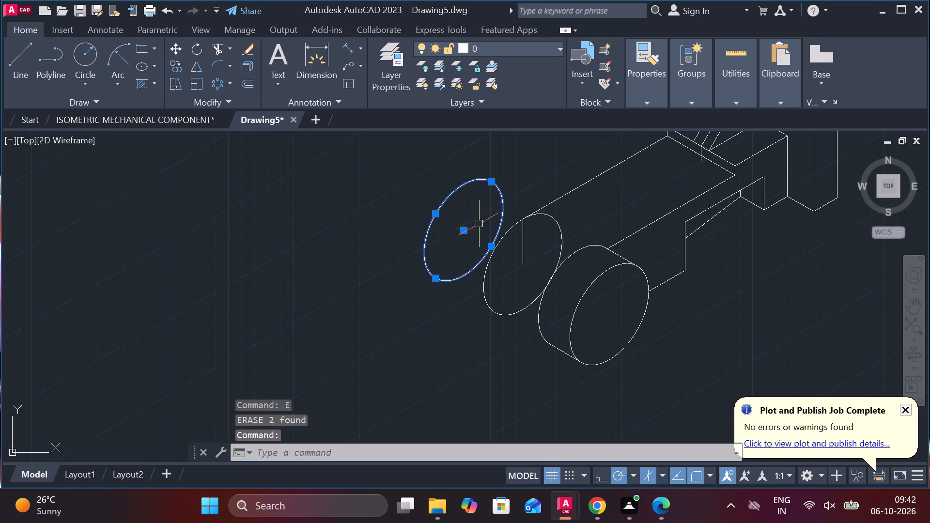
{"action": "left_click", "coordinate": [461, 231]}
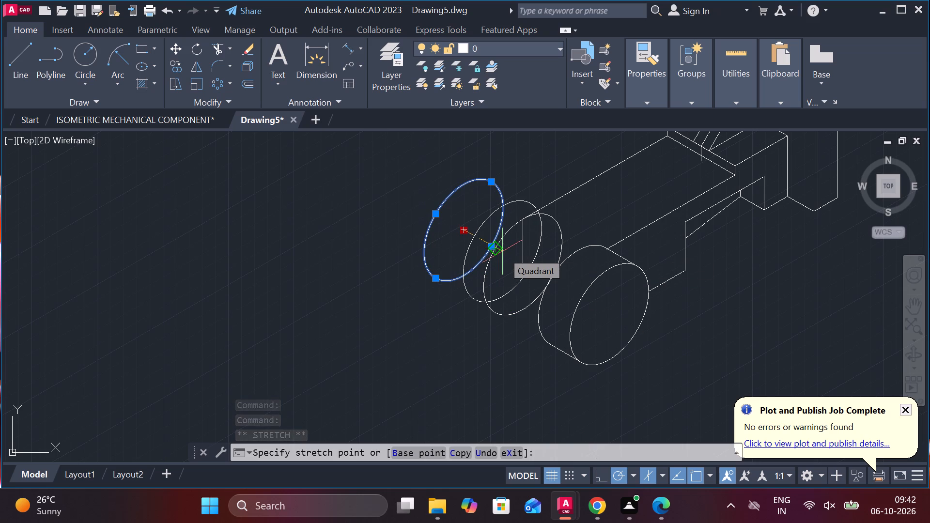
{"action": "left_click", "coordinate": [502, 251]}
{"action": "key", "text": "Escape"}
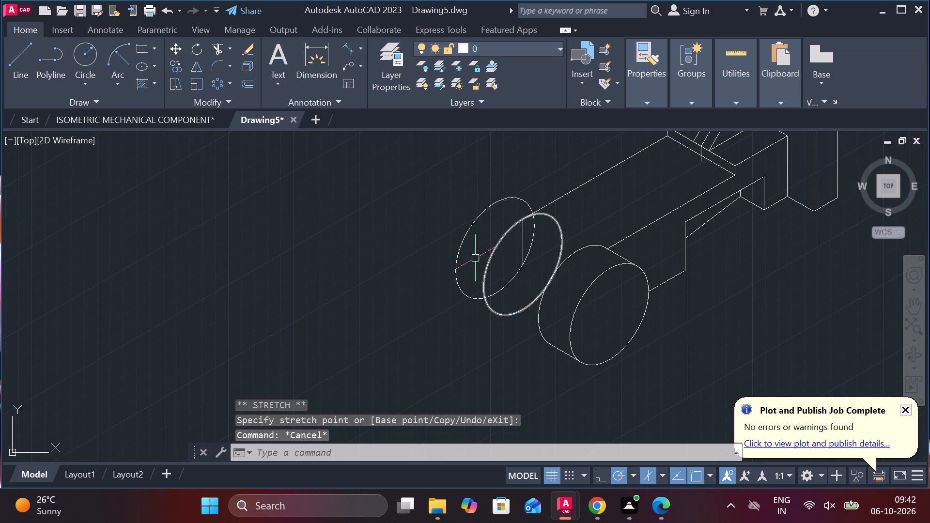
{"action": "left_click", "coordinate": [487, 212]}
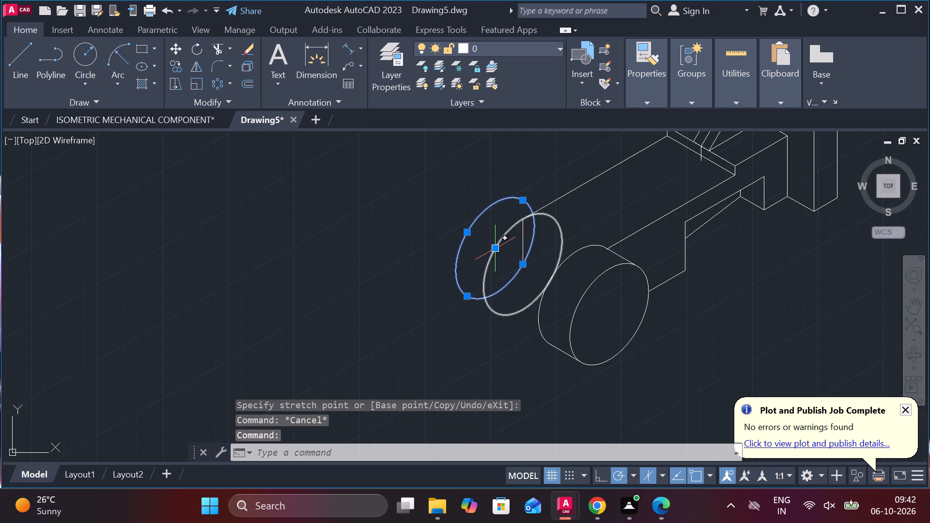
{"action": "left_click", "coordinate": [498, 245]}
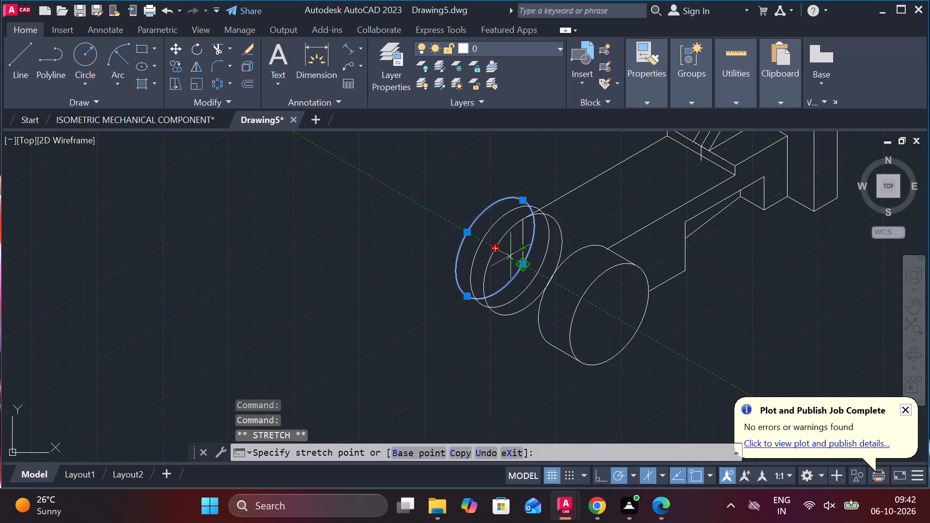
{"action": "left_click", "coordinate": [511, 255]}
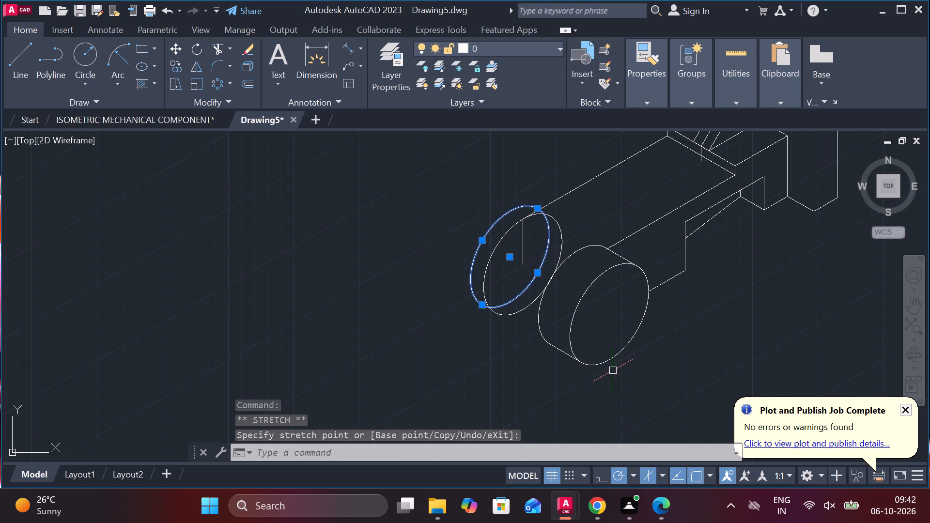
{"action": "key", "text": "Escape"}
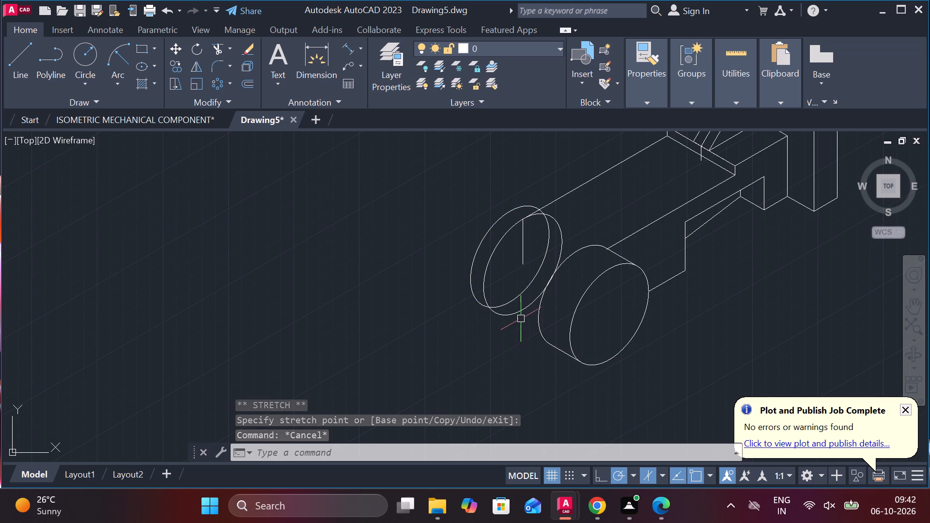
Undo the copied isocircle's move, the erasures of the large isocircle stack, and the isocircle copy itself.
{"action": "scroll", "coordinate": [506, 287], "scroll_direction": "up", "scroll_amount": 1}
{"action": "scroll", "coordinate": [505, 287], "scroll_direction": "down", "scroll_amount": 2}
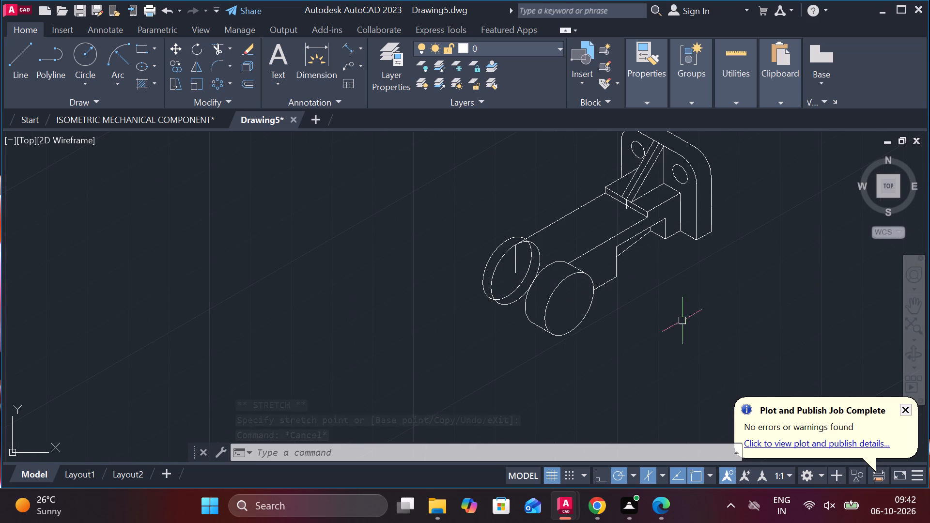
{"action": "scroll", "coordinate": [568, 290], "scroll_direction": "up", "scroll_amount": 2}
{"action": "key", "text": "ctrl+z"}
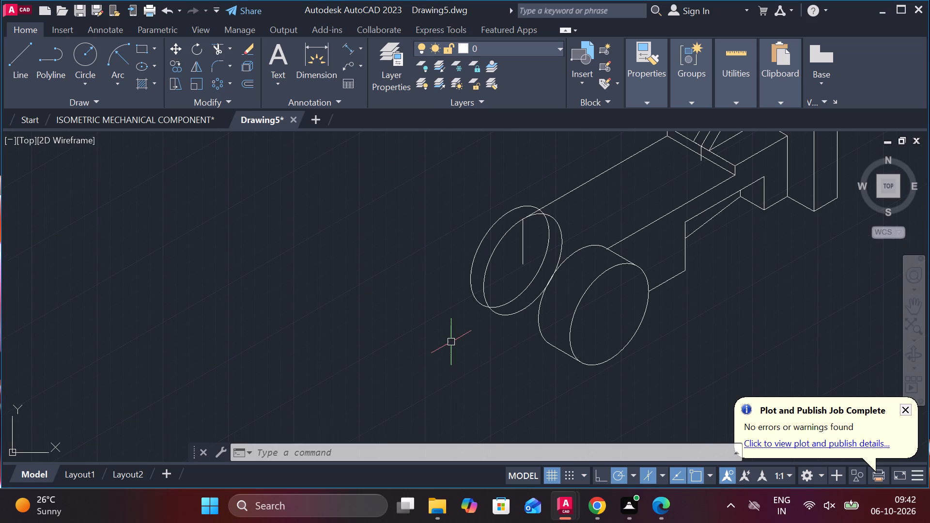
{"action": "key", "text": "ctrl+z"}
{"action": "key", "text": "ctrl+z"}
{"action": "key", "text": "ctrl+z"}
{"action": "key", "text": "ctrl+z"}
{"action": "key", "text": "ctrl+z"}
{"action": "key", "text": "ctrl+z"}
{"action": "key", "text": "ctrl+z"}
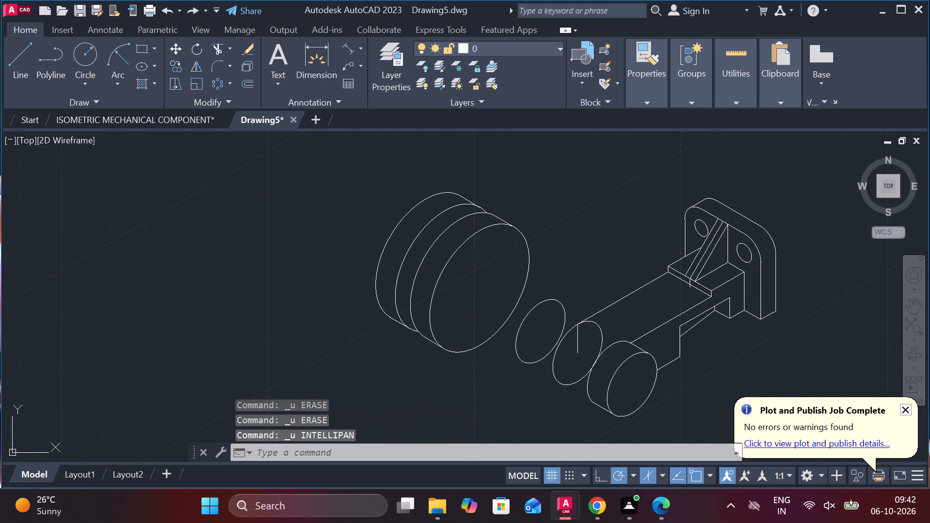
Erase the separate stack of large isocircles beside the component, including its two leftover joining lines.
{"action": "left_click_drag", "start_coordinate": [482, 374], "coordinate": [475, 348]}
{"action": "left_click", "coordinate": [418, 165]}
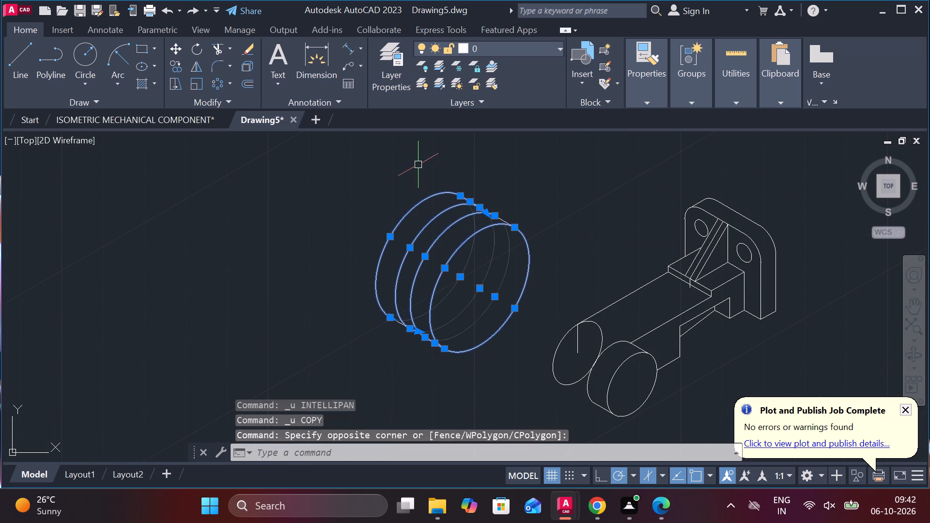
{"action": "type", "text": "E"}
{"action": "key", "text": "space"}
{"action": "left_click_drag", "start_coordinate": [521, 198], "coordinate": [487, 222]}
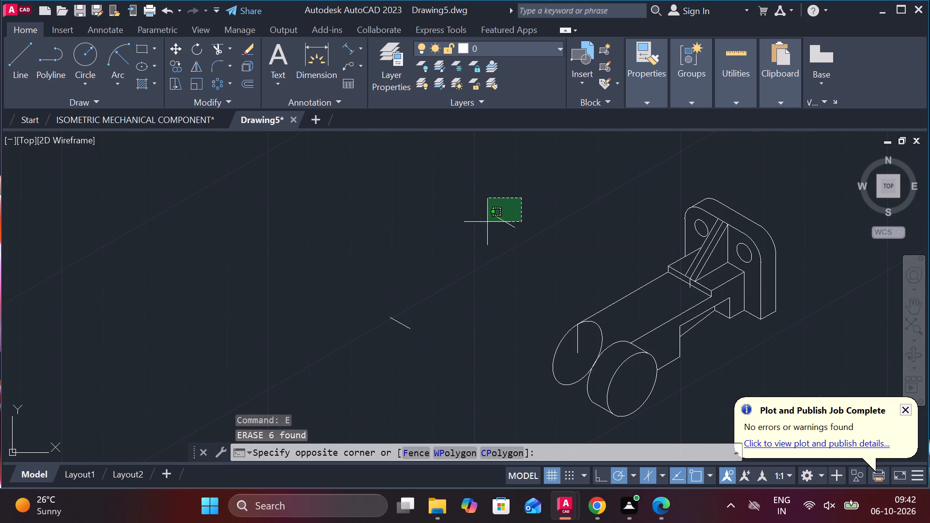
{"action": "left_click", "coordinate": [373, 357]}
{"action": "key", "text": "e"}
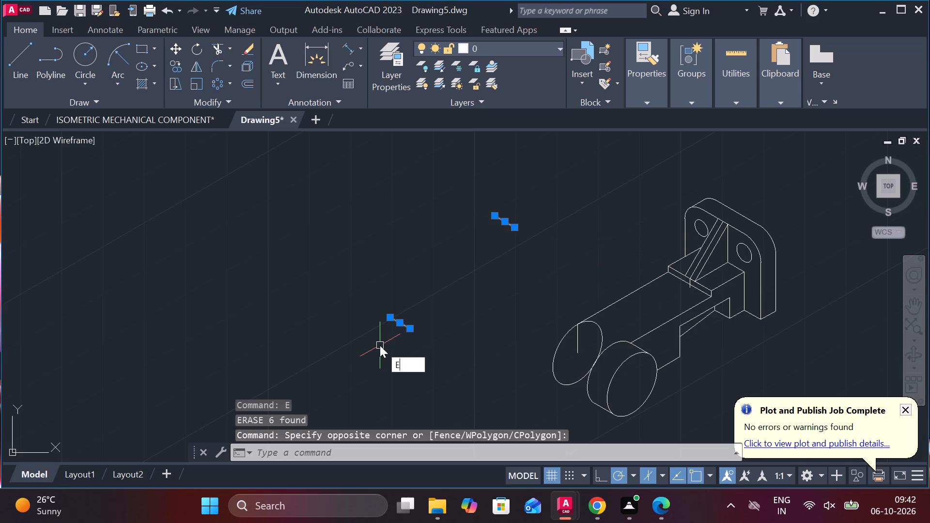
{"action": "key", "text": "Return"}
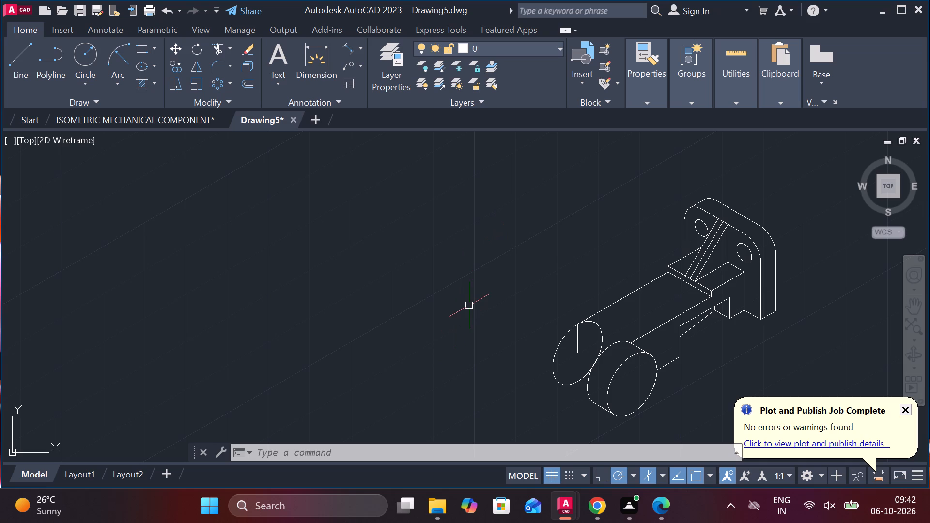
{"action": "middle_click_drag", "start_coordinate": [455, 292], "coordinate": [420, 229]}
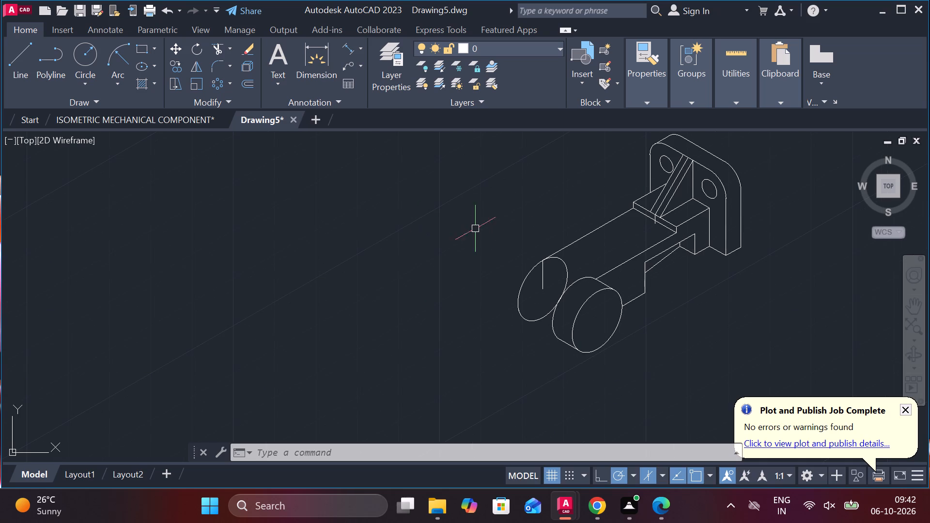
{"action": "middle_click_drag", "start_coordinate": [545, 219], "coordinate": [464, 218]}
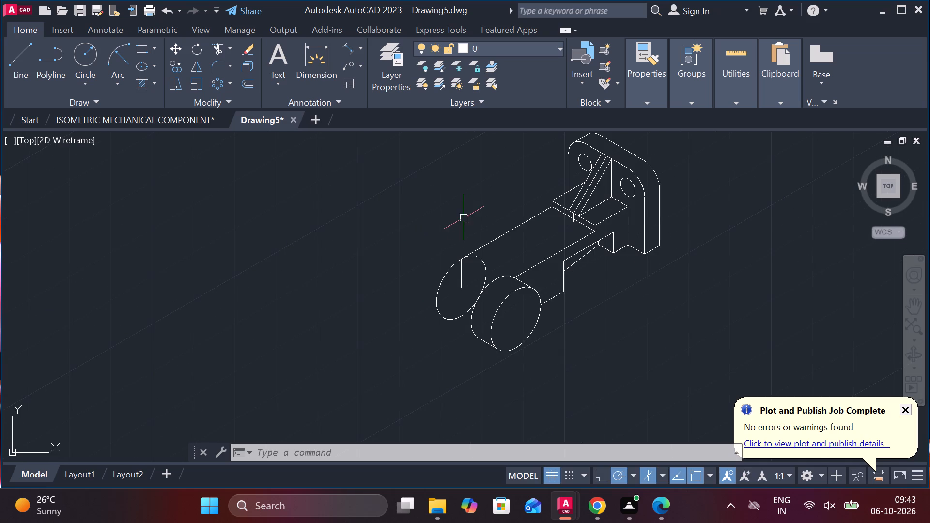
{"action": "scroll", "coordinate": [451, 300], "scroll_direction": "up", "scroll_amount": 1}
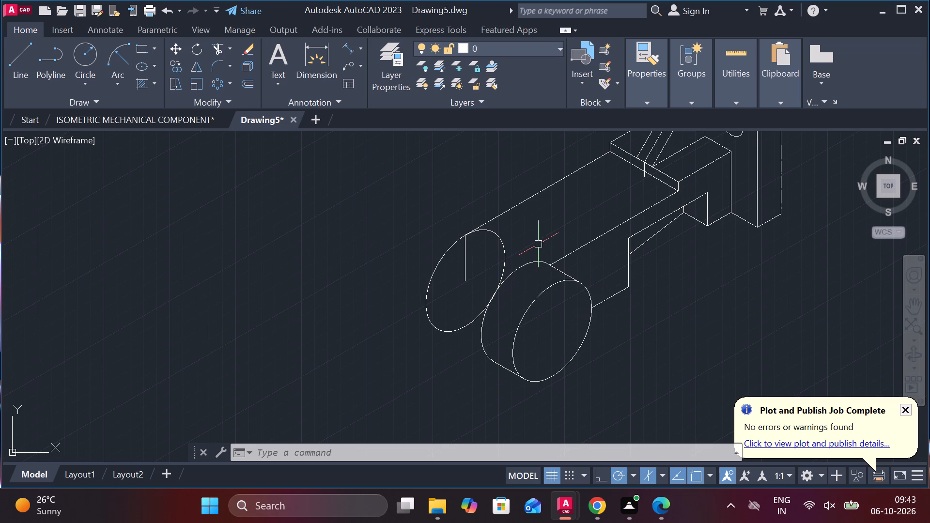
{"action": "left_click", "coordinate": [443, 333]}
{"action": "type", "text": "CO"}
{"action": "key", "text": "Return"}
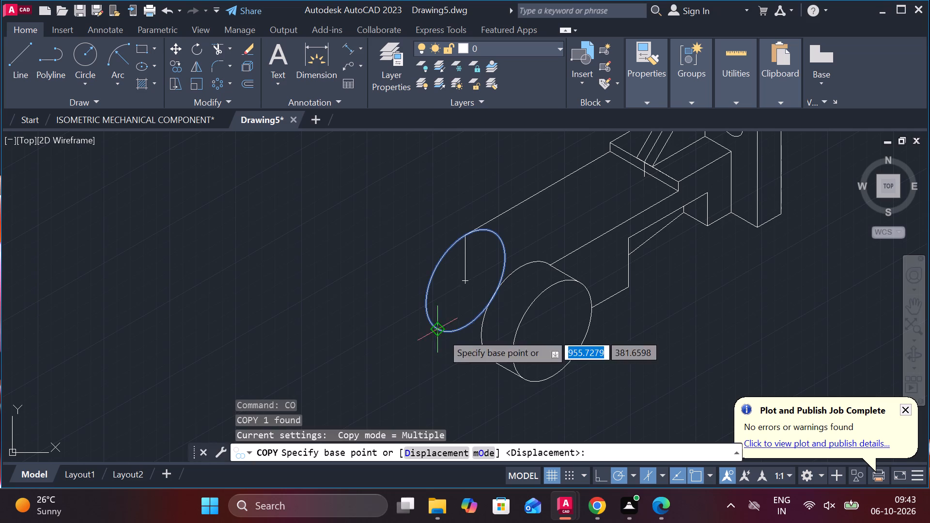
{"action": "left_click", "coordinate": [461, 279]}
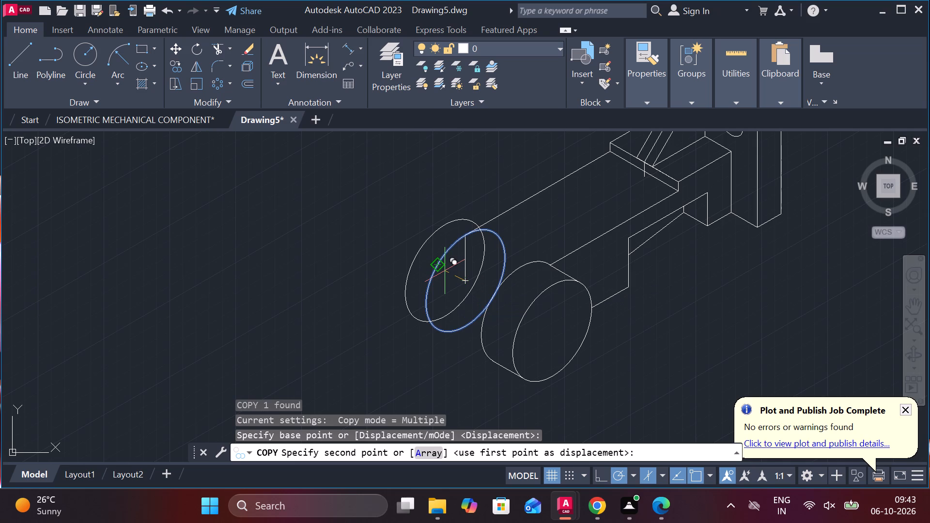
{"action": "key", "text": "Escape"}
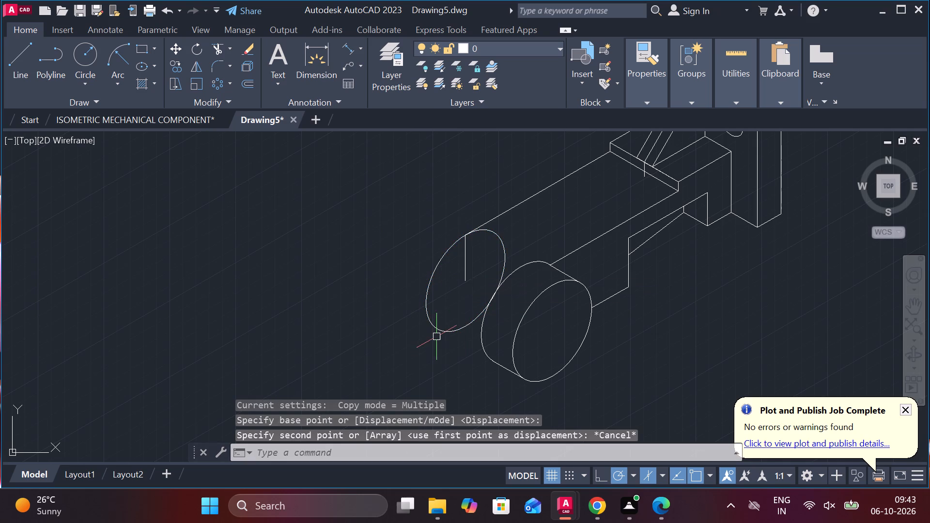
Erase the isocircle at the end of the arm's upper edge.
{"action": "left_click", "coordinate": [441, 327]}
{"action": "key", "text": "e"}
{"action": "key", "text": "Return"}
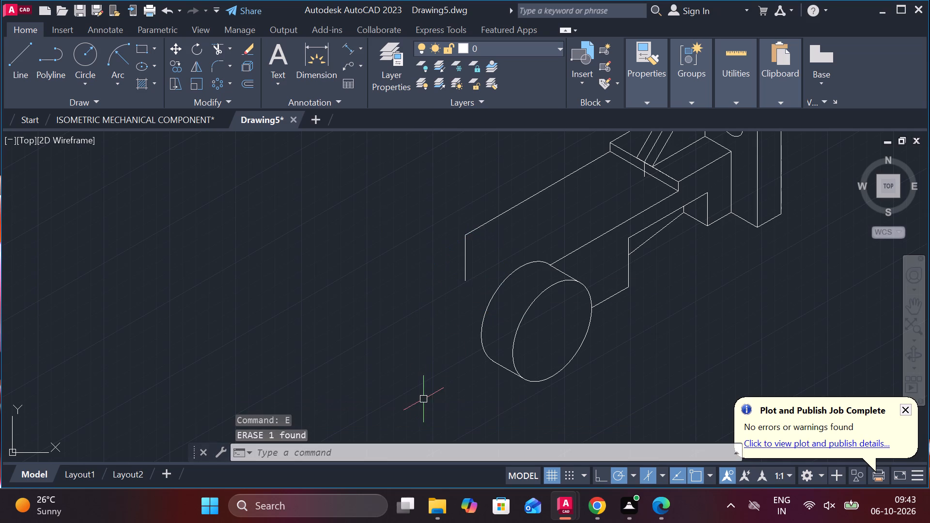
Erase the remaining cylinder at the arm's end, including both isocircles and the two short joining lines.
{"action": "left_click", "coordinate": [540, 385]}
{"action": "key", "text": "e"}
{"action": "key", "text": "Return"}
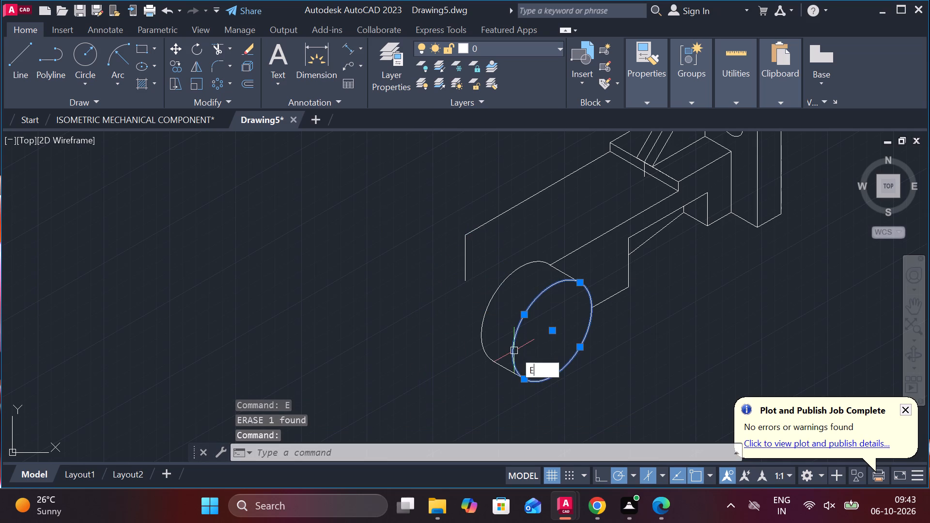
{"action": "left_click", "coordinate": [511, 272]}
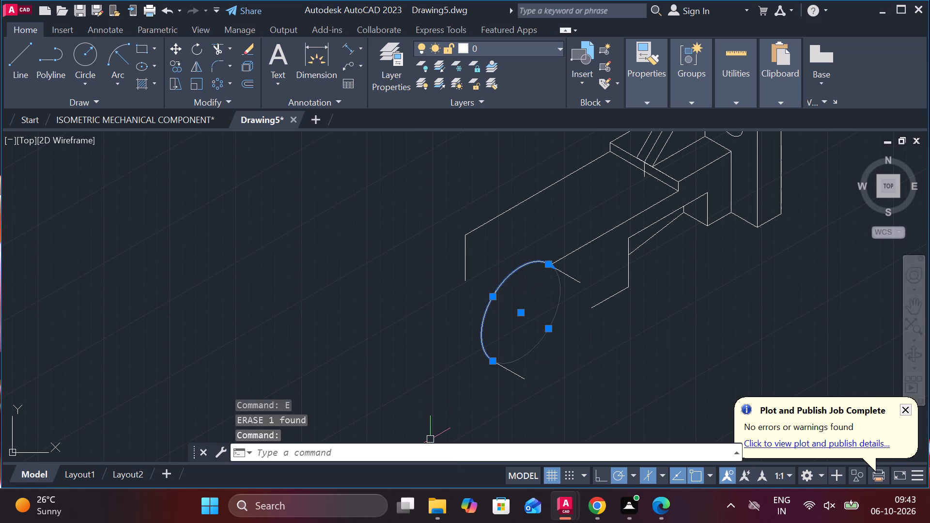
{"action": "key", "text": "e"}
{"action": "key", "text": "Return"}
{"action": "left_click", "coordinate": [571, 277]}
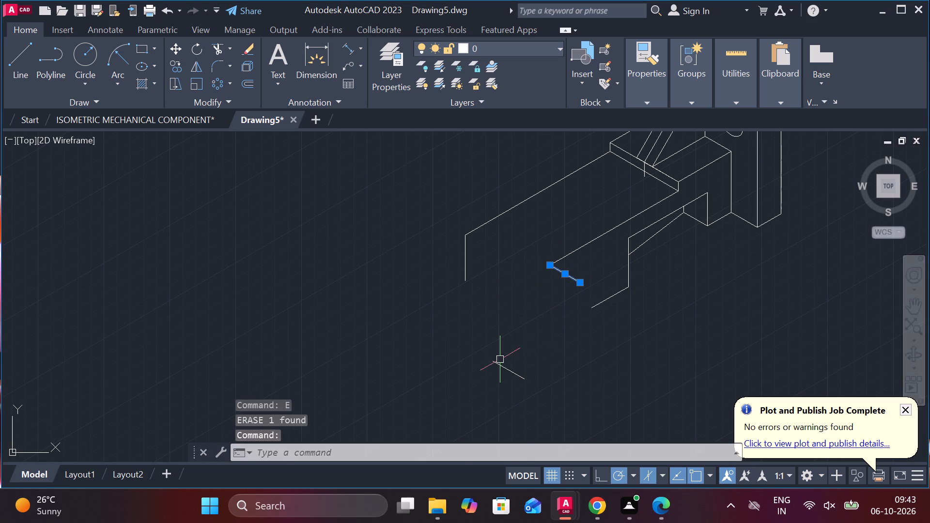
{"action": "left_click", "coordinate": [500, 359]}
{"action": "left_click", "coordinate": [506, 370]}
{"action": "left_click", "coordinate": [514, 376]}
{"action": "key", "text": "e"}
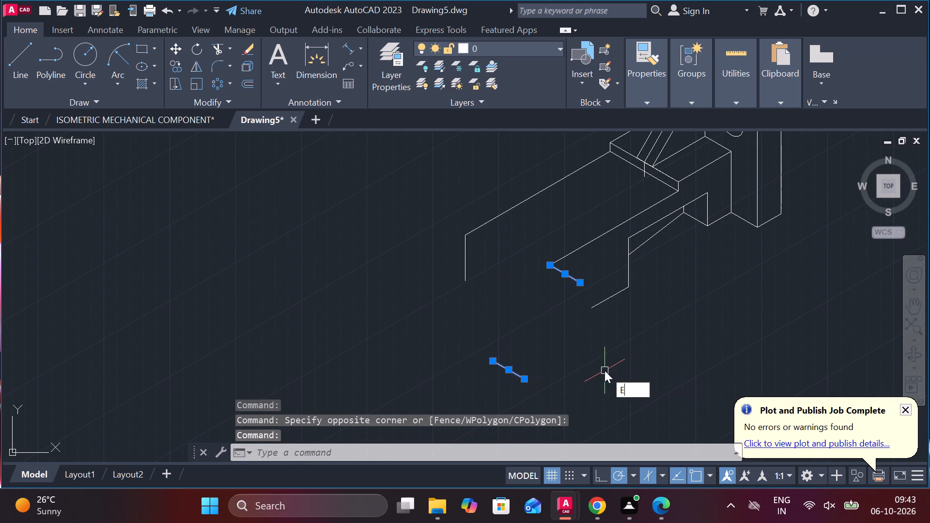
{"action": "key", "text": "Return"}
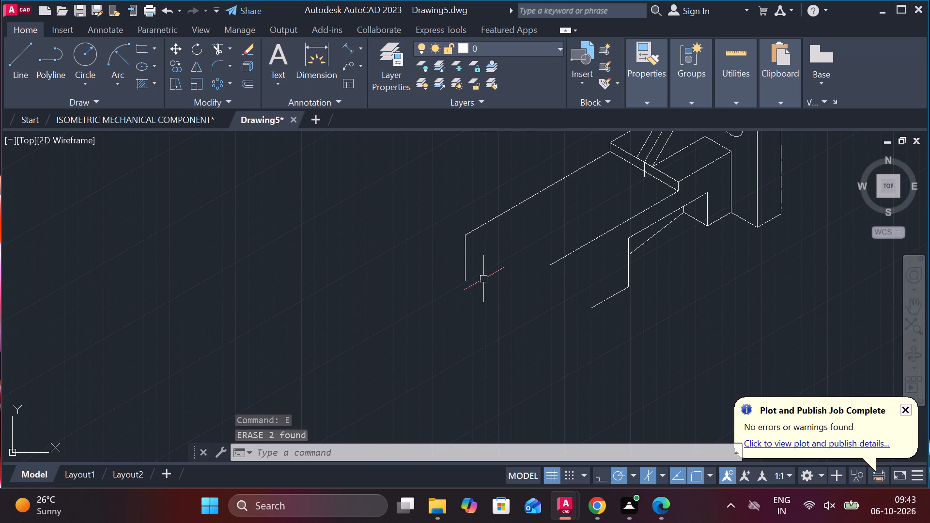
Draw an isocircle of radius 30 centred on the lower end of the vertical line at the arm's upper edge.
{"action": "type", "text": "EL"}
{"action": "key", "text": "Return"}
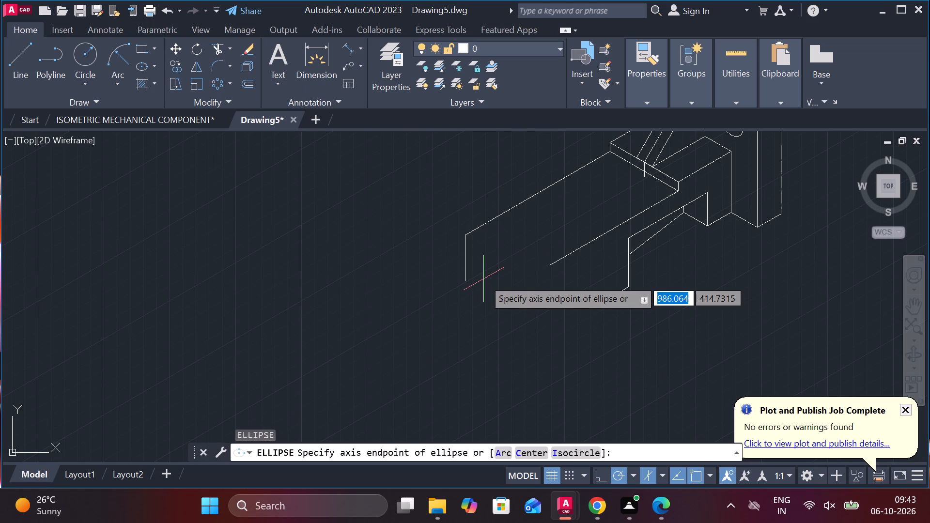
{"action": "key", "text": "i"}
{"action": "key", "text": "Return"}
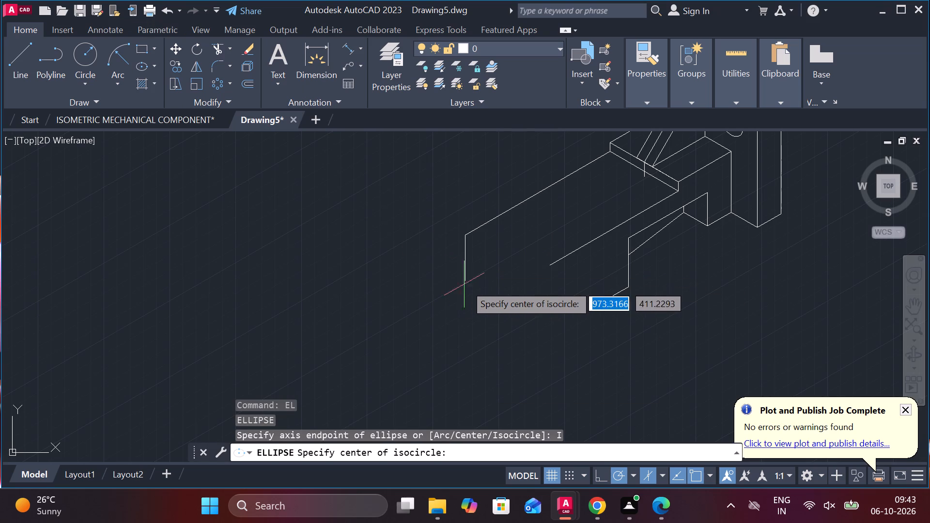
{"action": "left_click", "coordinate": [469, 284]}
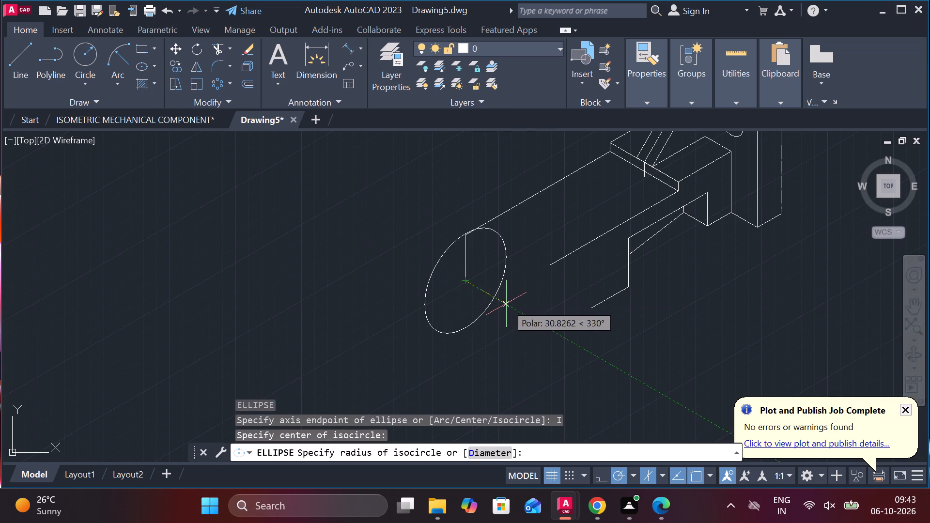
{"action": "type", "text": "30"}
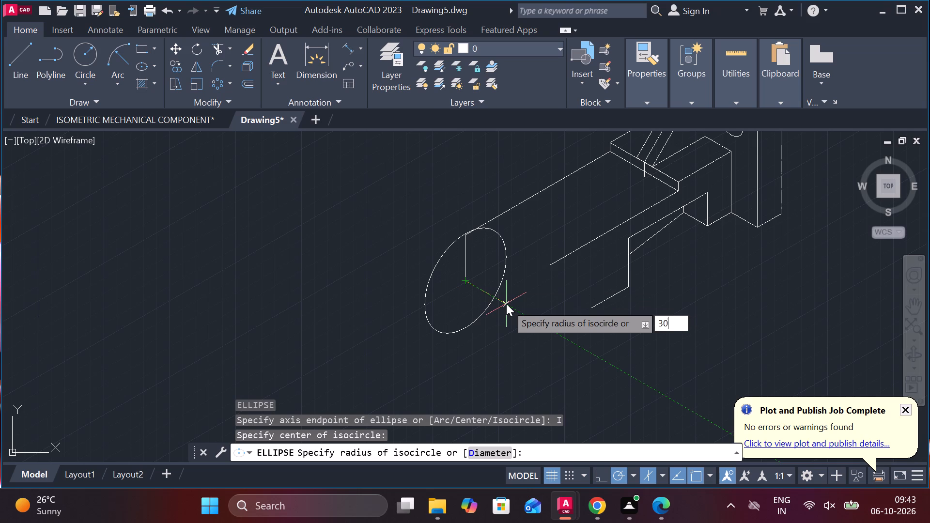
{"action": "key", "text": "Return"}
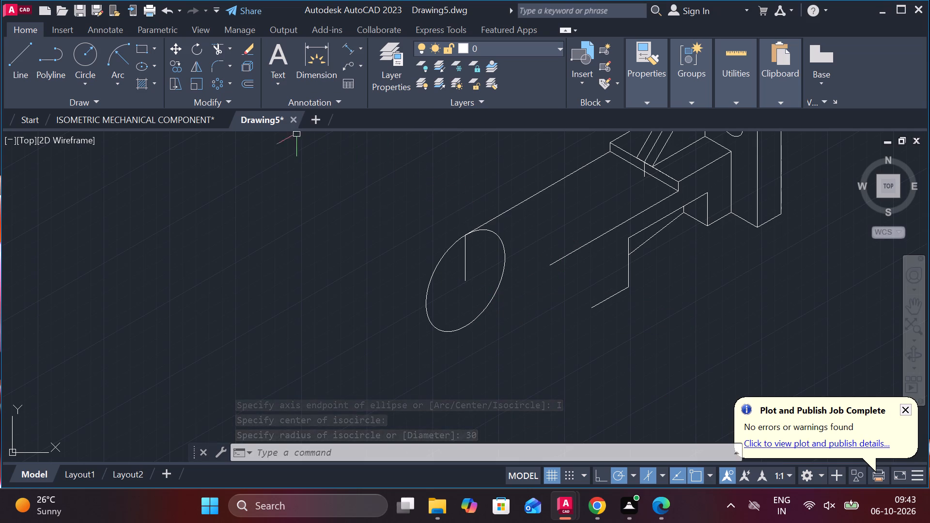
Copy the isocircle by its centre about 54 and 46 along the 330° axis and about 8 along the 150° axis.
{"action": "type", "text": "CO"}
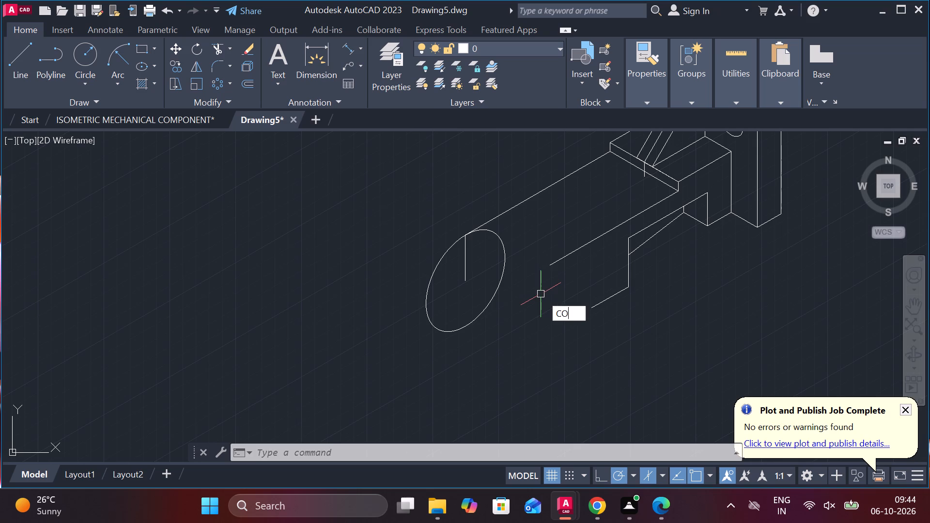
{"action": "key", "text": "Return"}
{"action": "left_click", "coordinate": [480, 313]}
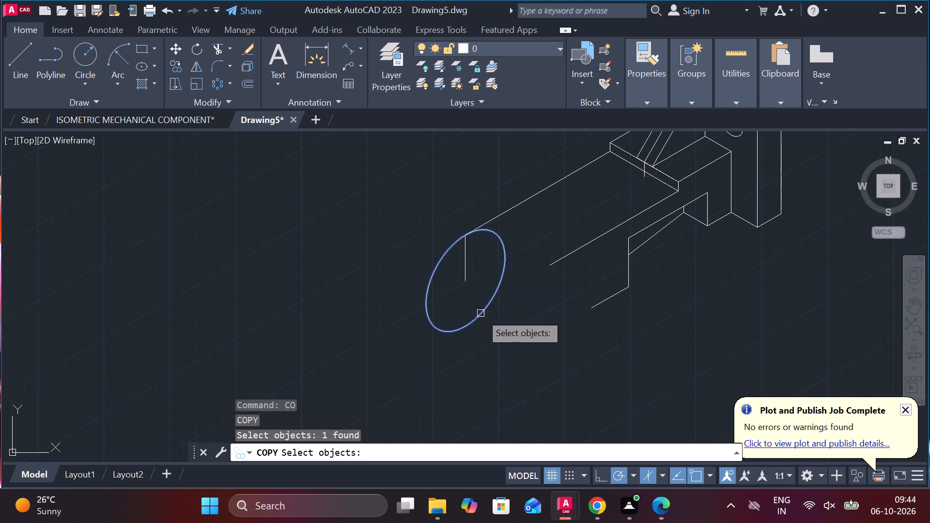
{"action": "key", "text": "Return"}
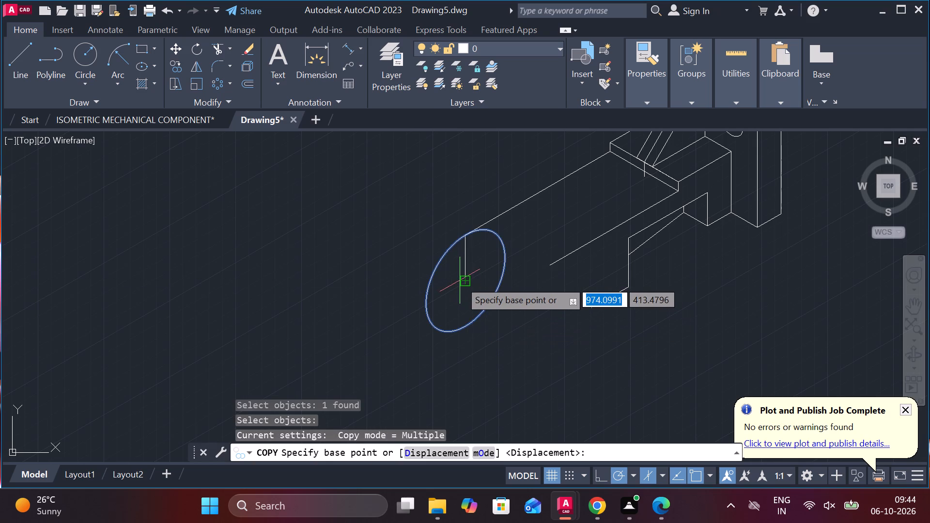
{"action": "left_click", "coordinate": [465, 281]}
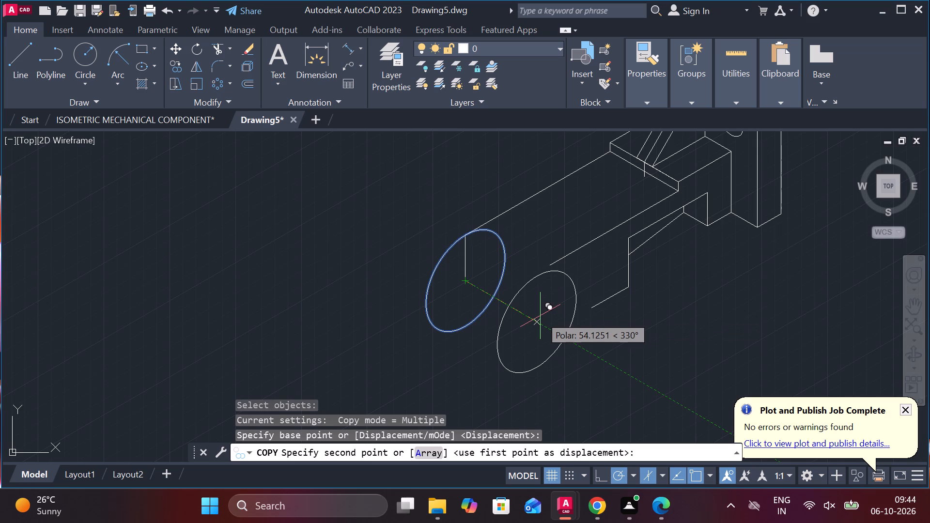
{"action": "left_click", "coordinate": [540, 316]}
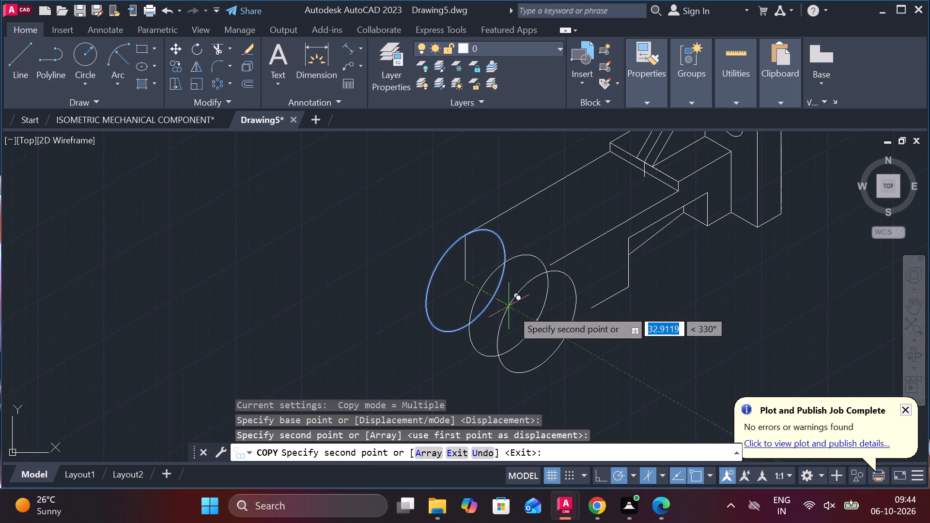
{"action": "scroll", "coordinate": [518, 309], "scroll_direction": "up", "scroll_amount": 2}
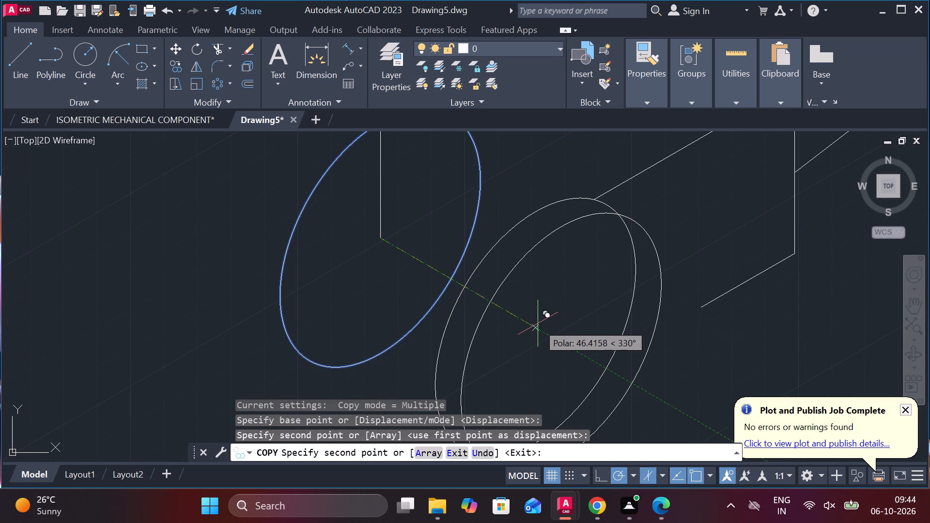
{"action": "left_click", "coordinate": [538, 323]}
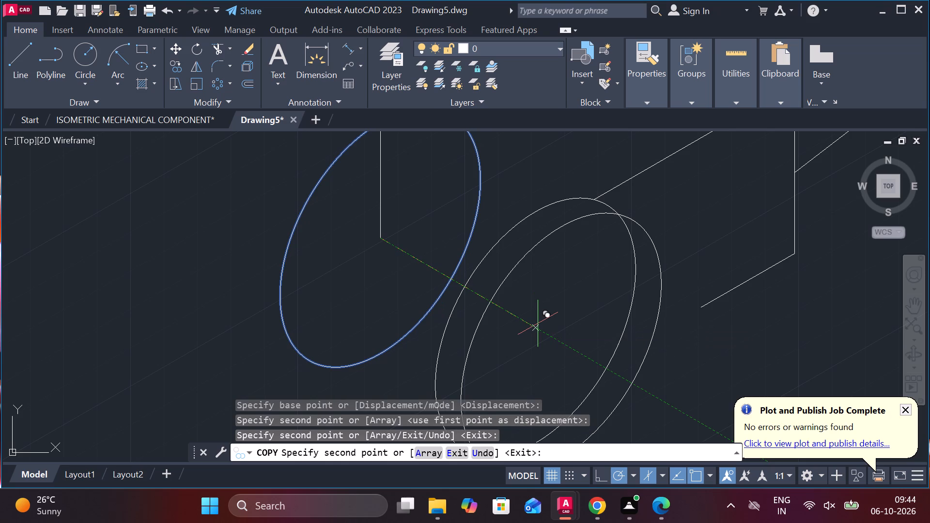
{"action": "middle_click_drag", "start_coordinate": [399, 258], "coordinate": [401, 258]}
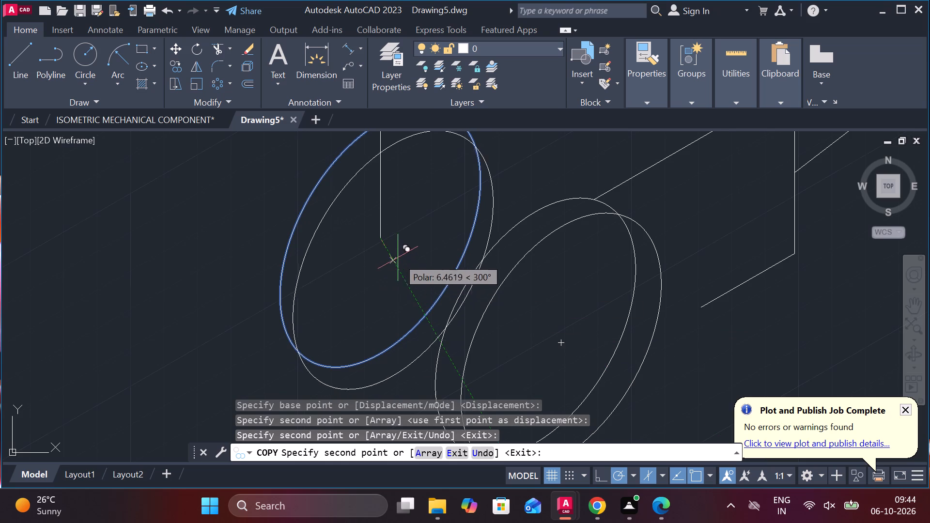
{"action": "middle_click_drag", "start_coordinate": [401, 258], "coordinate": [411, 312]}
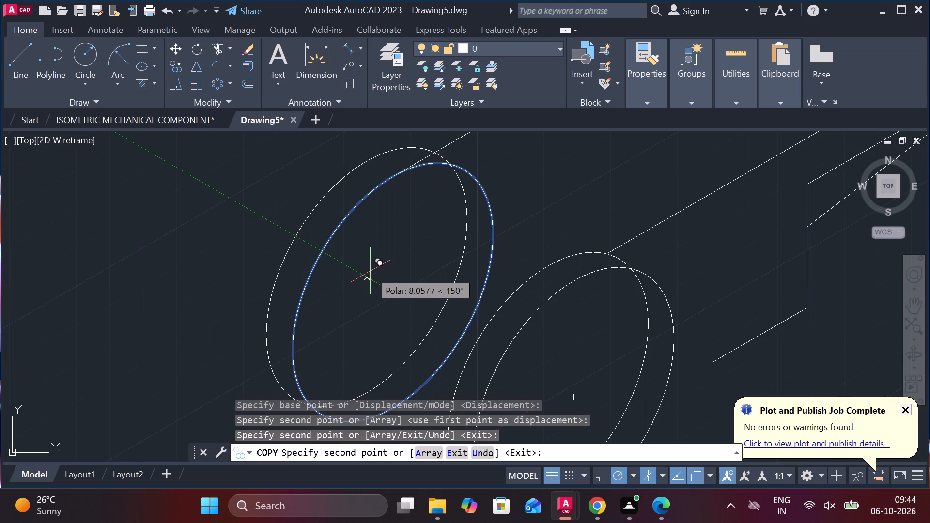
{"action": "left_click", "coordinate": [370, 271]}
{"action": "scroll", "coordinate": [371, 271], "scroll_direction": "down", "scroll_amount": 2}
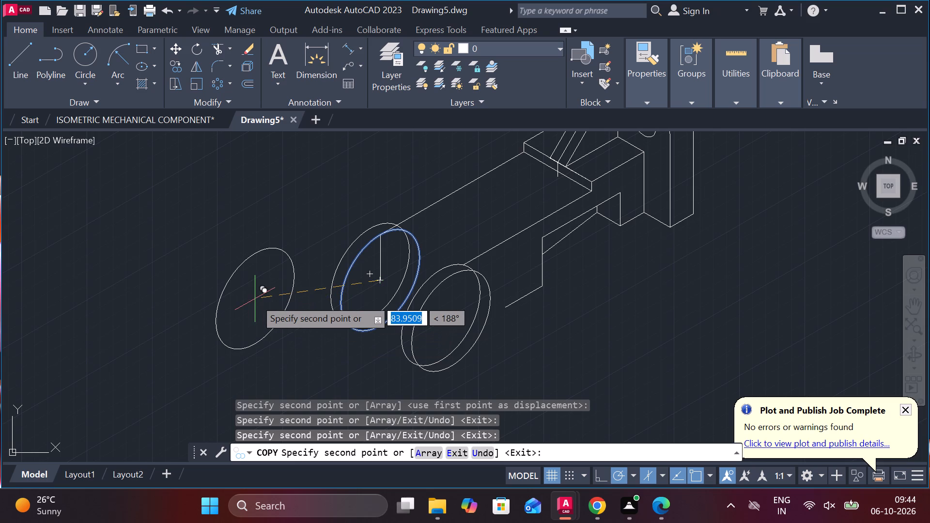
{"action": "key", "text": "Escape"}
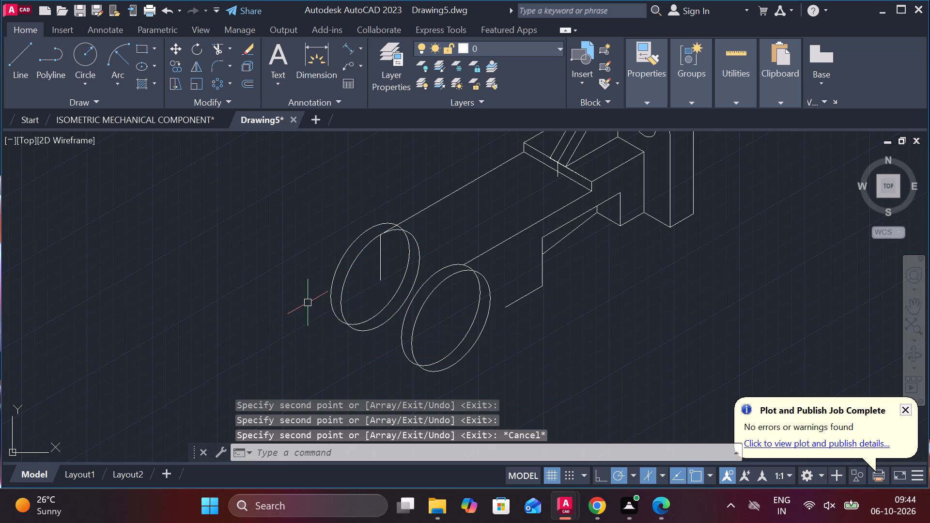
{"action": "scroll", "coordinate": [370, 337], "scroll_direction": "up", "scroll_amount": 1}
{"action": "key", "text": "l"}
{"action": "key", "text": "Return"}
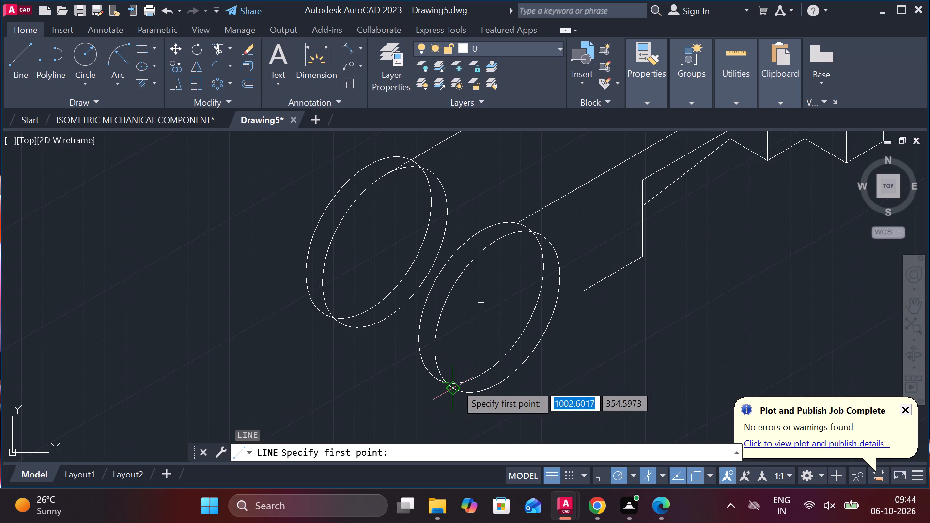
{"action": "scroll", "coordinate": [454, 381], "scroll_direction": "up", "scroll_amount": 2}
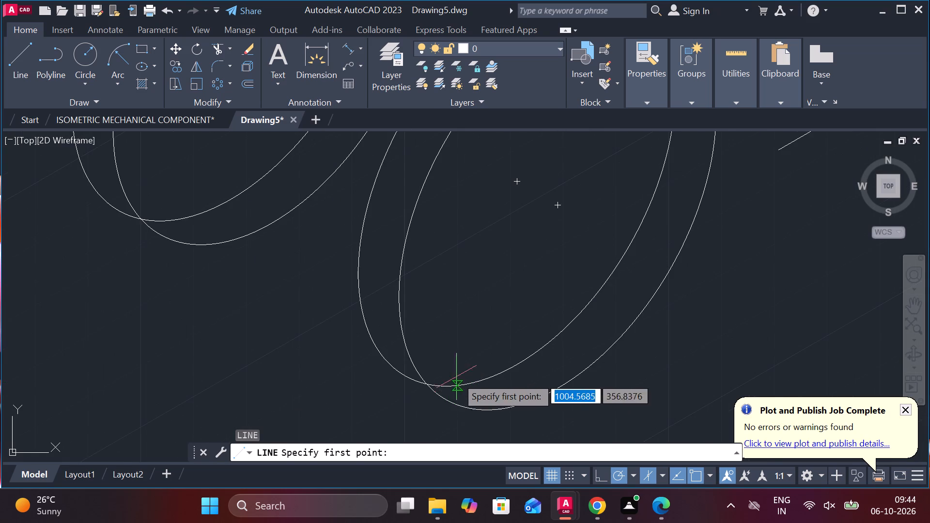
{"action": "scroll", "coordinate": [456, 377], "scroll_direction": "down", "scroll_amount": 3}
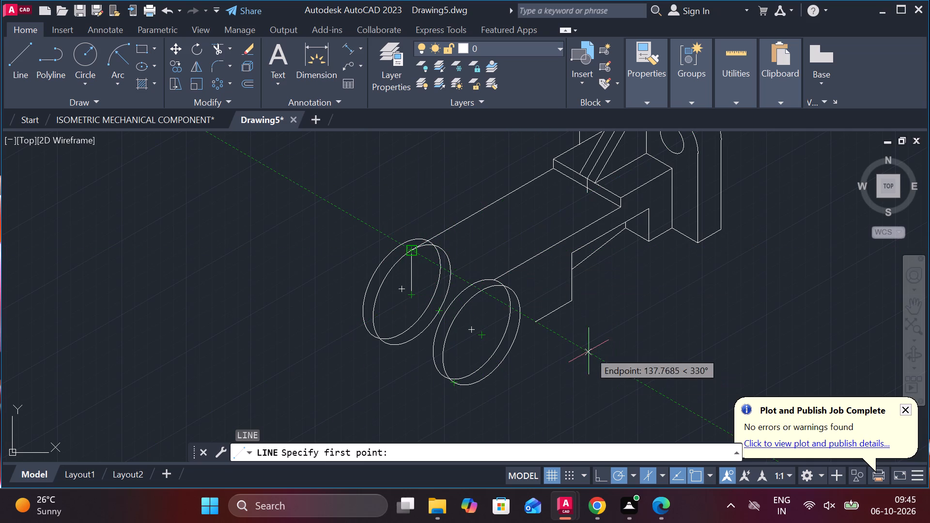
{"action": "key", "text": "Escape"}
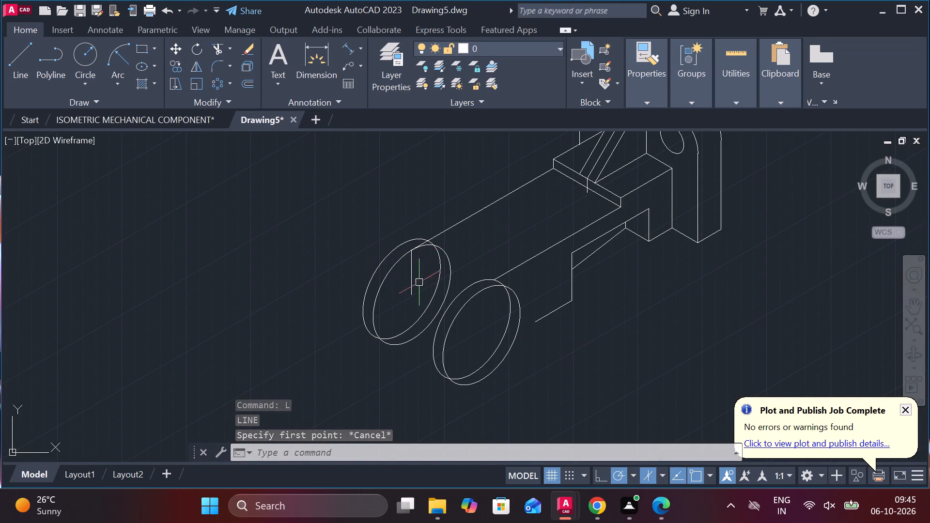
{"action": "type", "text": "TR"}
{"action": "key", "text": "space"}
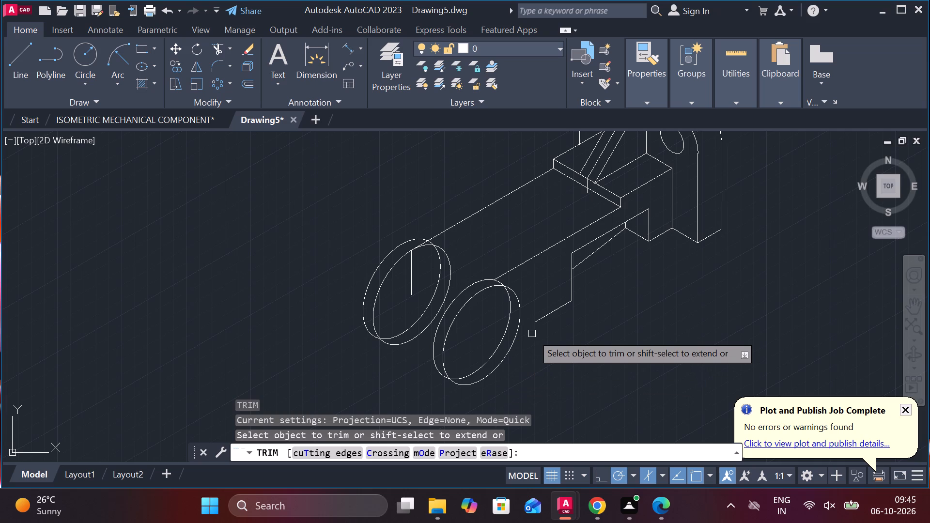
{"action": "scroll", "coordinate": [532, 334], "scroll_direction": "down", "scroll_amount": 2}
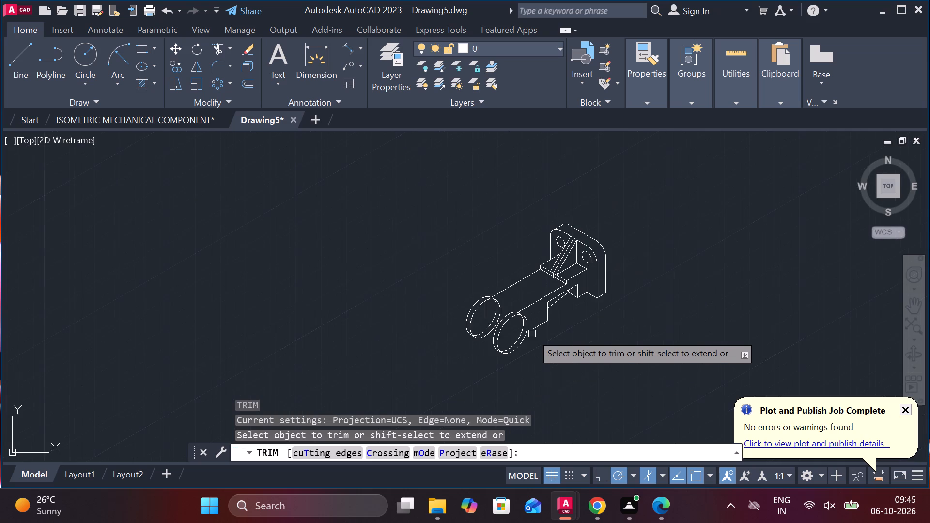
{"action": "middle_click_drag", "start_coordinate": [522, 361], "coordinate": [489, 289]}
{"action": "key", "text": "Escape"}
Draw an isocircle of radius 60 in the empty area below the component.
{"action": "type", "text": "EL"}
{"action": "key", "text": "Return"}
{"action": "key", "text": "i"}
{"action": "key", "text": "Return"}
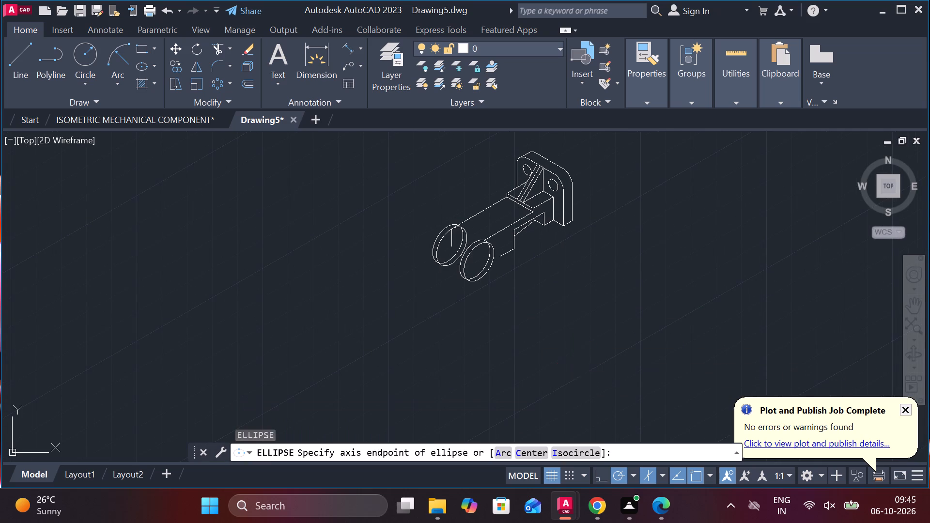
{"action": "left_click", "coordinate": [576, 355]}
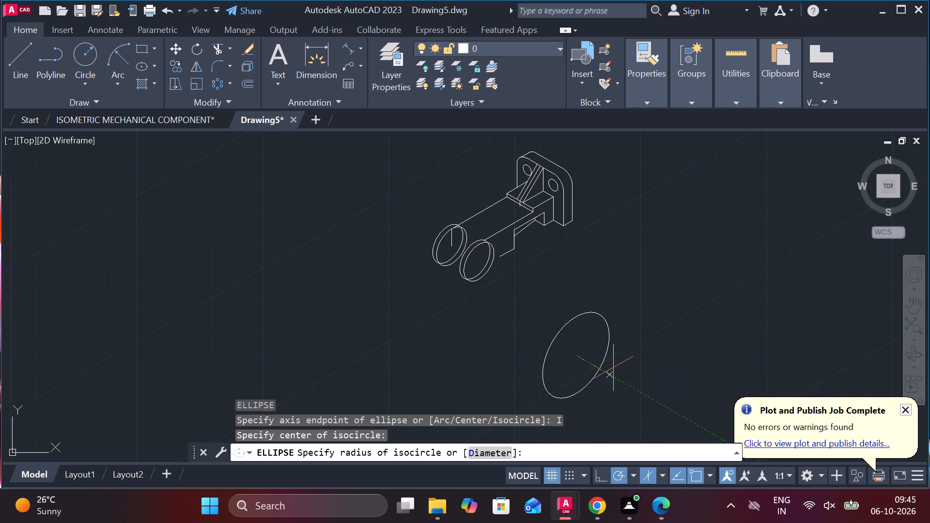
{"action": "type", "text": "60"}
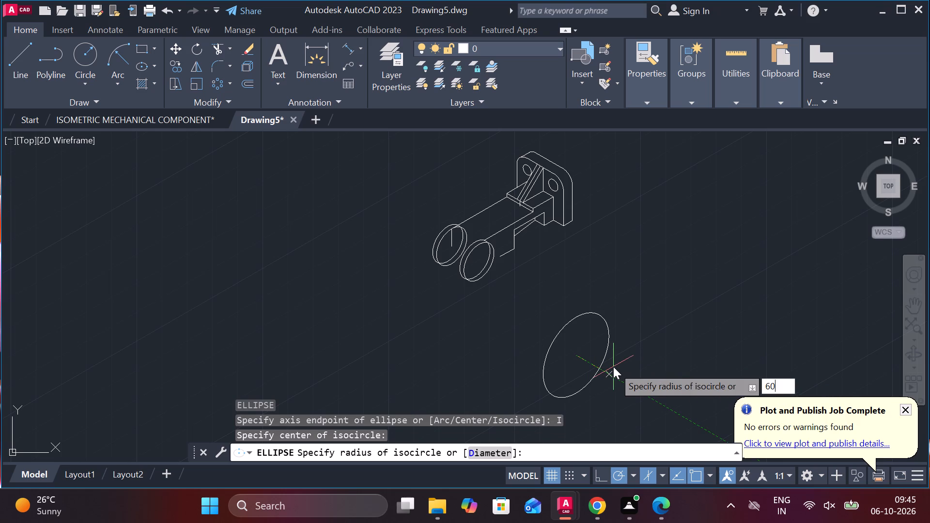
{"action": "key", "text": "Return"}
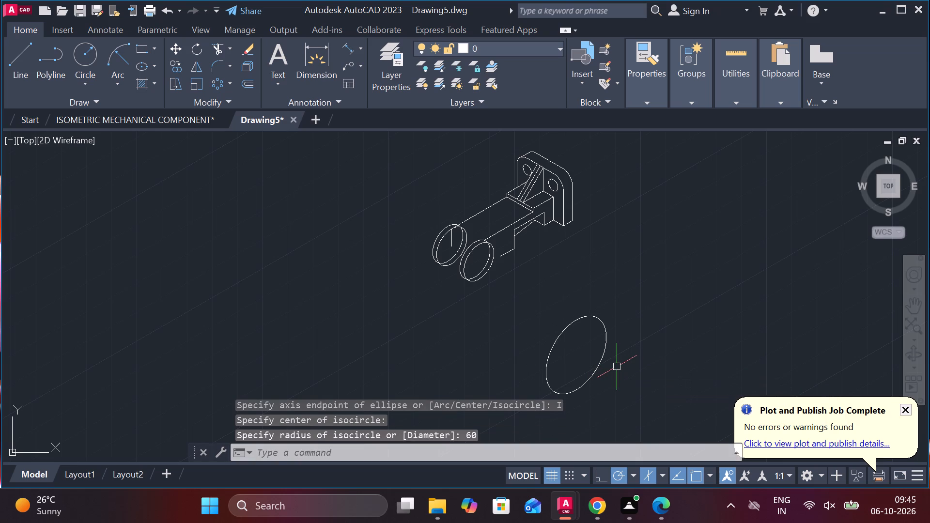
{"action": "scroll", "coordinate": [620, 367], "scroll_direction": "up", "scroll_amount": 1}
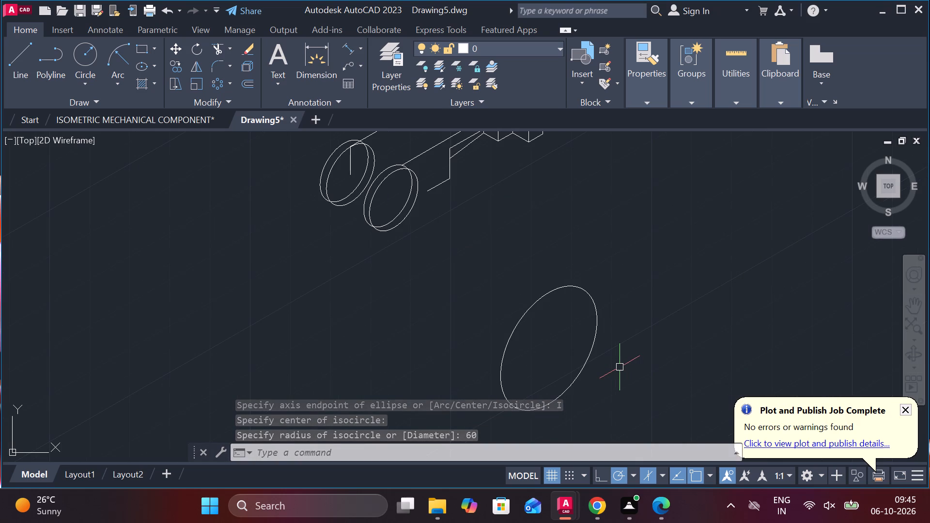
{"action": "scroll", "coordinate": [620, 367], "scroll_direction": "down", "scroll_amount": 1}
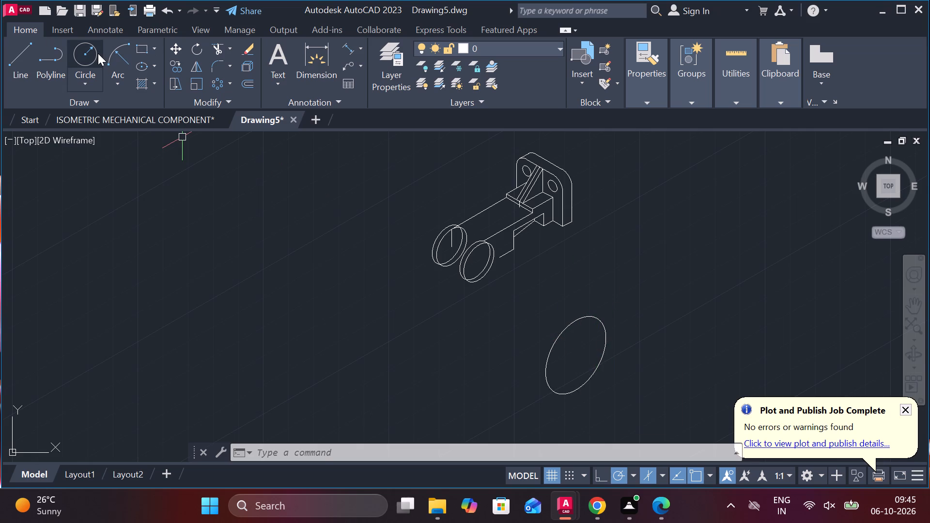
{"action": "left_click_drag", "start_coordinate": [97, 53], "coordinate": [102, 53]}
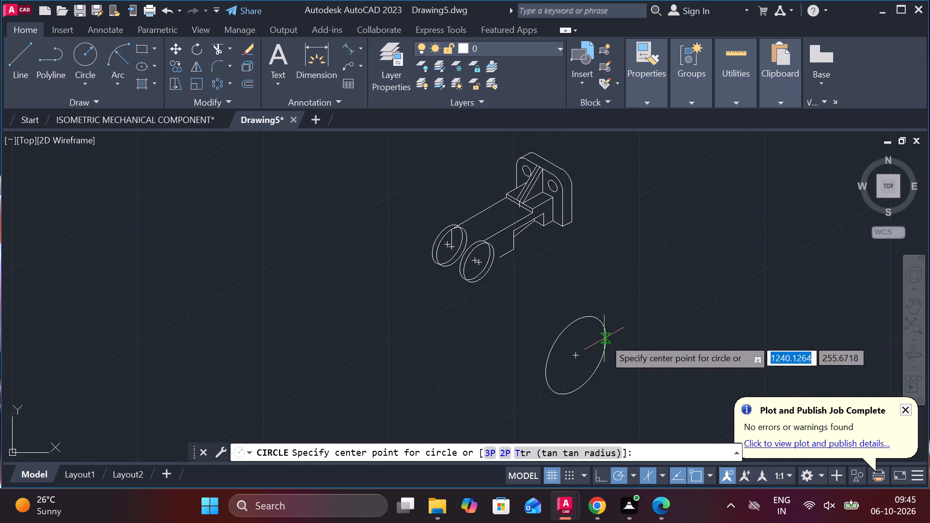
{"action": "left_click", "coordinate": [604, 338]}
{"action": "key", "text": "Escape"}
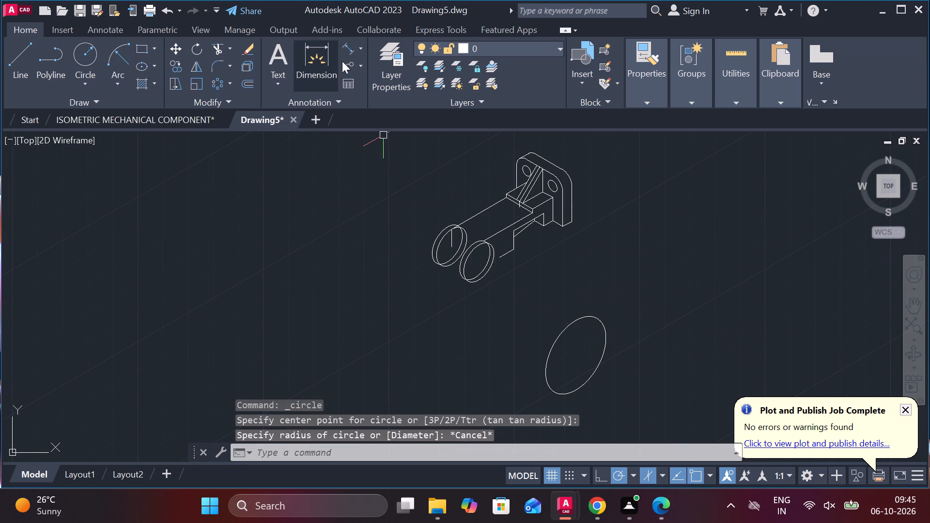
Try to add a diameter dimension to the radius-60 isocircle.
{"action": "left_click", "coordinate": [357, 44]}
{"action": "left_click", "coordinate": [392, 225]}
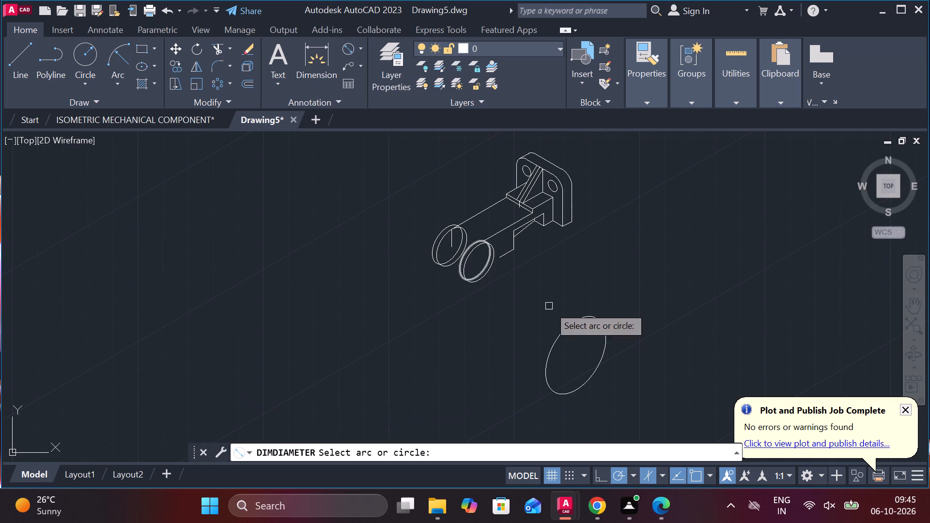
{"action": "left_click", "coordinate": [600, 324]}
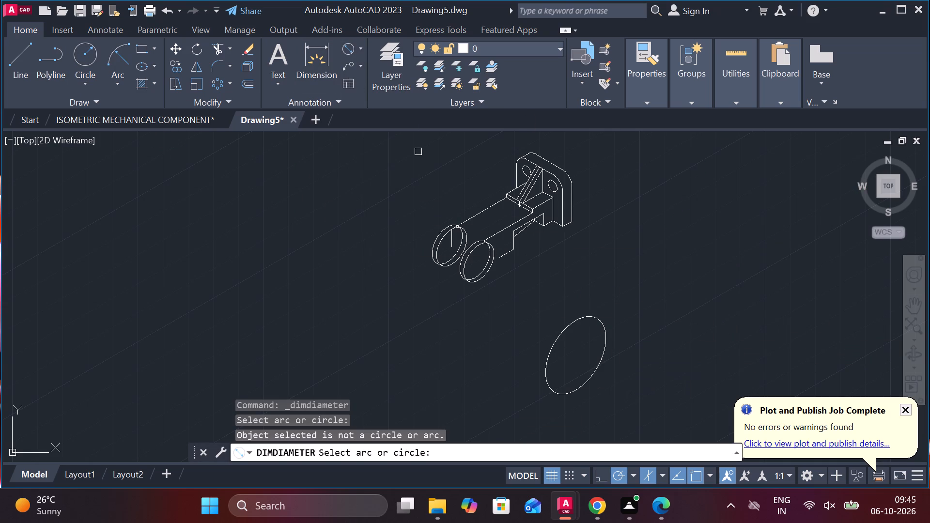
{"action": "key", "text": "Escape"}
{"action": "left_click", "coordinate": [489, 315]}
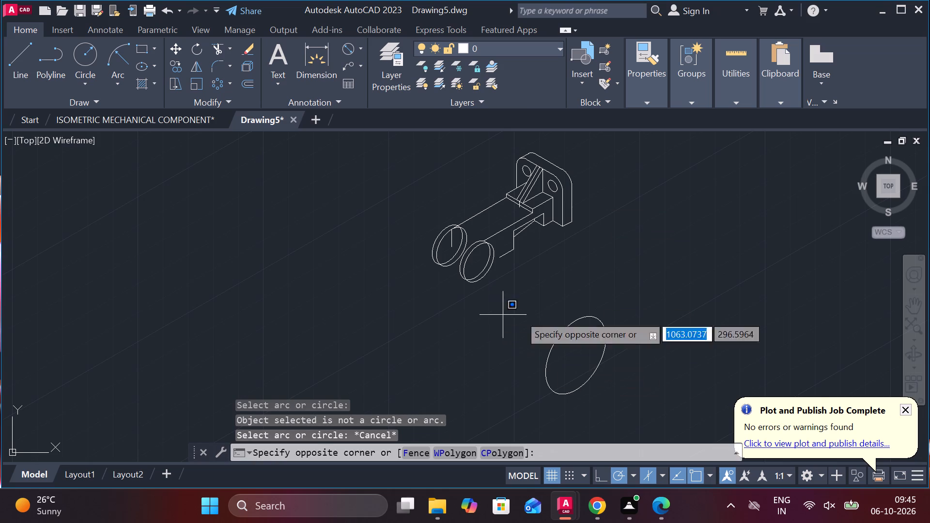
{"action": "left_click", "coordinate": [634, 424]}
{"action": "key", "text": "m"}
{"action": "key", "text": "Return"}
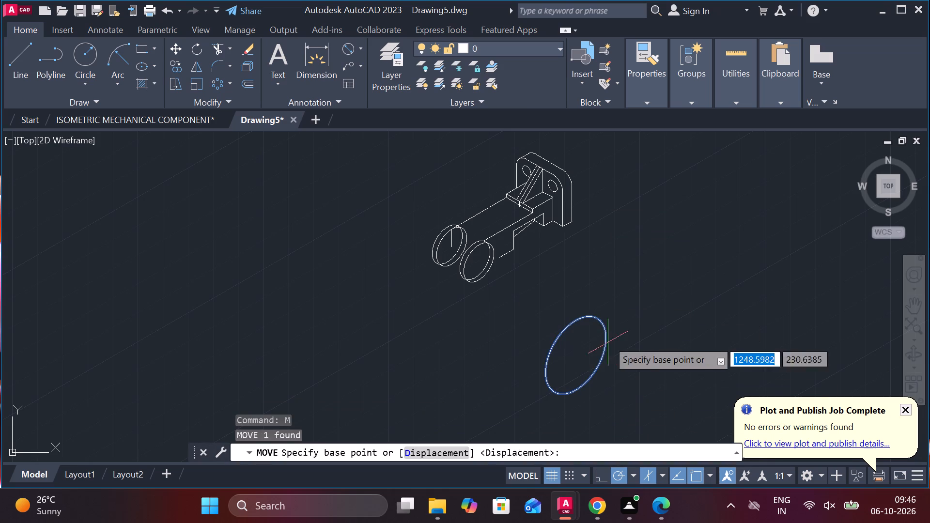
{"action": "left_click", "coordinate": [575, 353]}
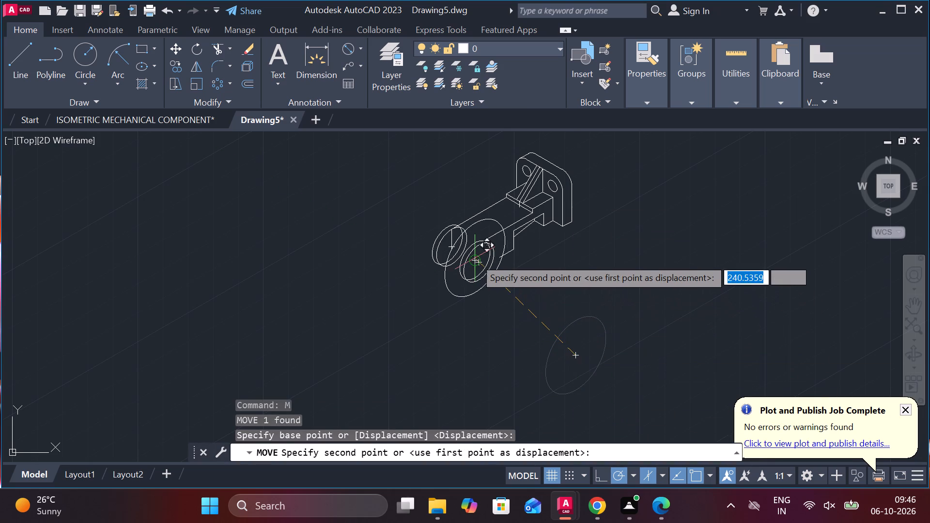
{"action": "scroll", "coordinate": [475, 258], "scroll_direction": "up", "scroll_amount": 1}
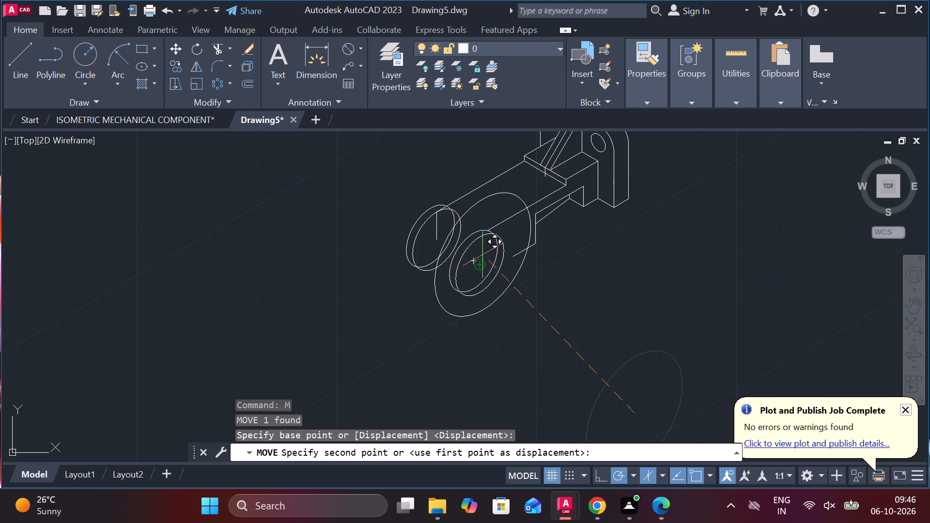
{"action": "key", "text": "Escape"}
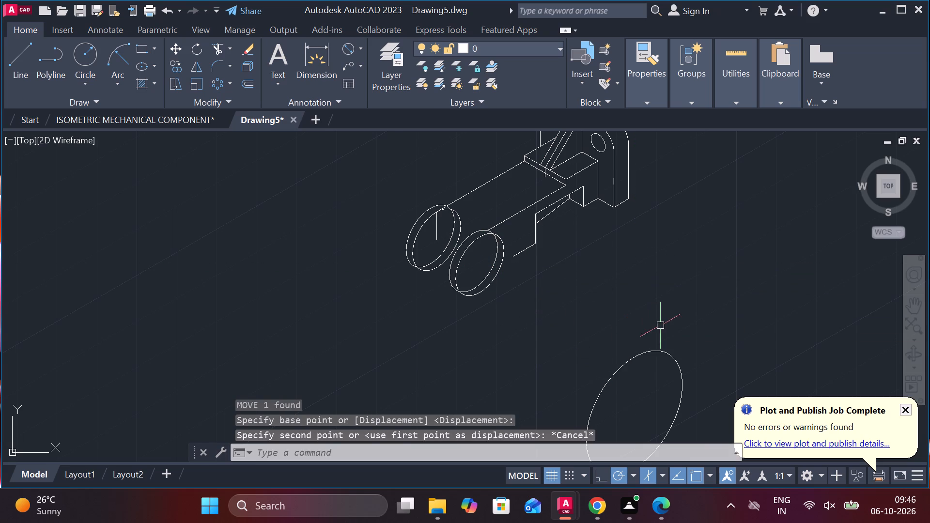
Draw a separate isocircle of radius 30 in the empty area beside the radius-60 isocircle.
{"action": "type", "text": "EL"}
{"action": "key", "text": "Return"}
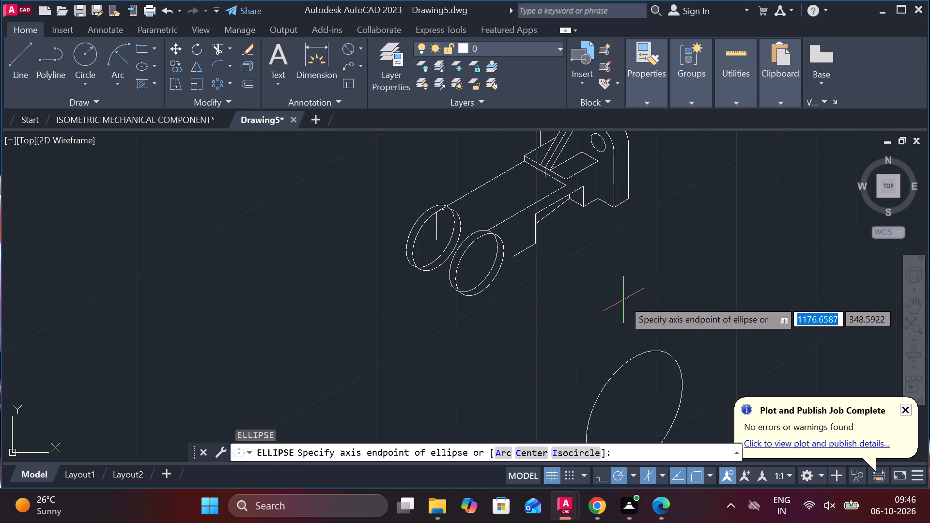
{"action": "key", "text": "i"}
{"action": "key", "text": "Return"}
{"action": "middle_click_drag", "start_coordinate": [635, 308], "coordinate": [463, 184]}
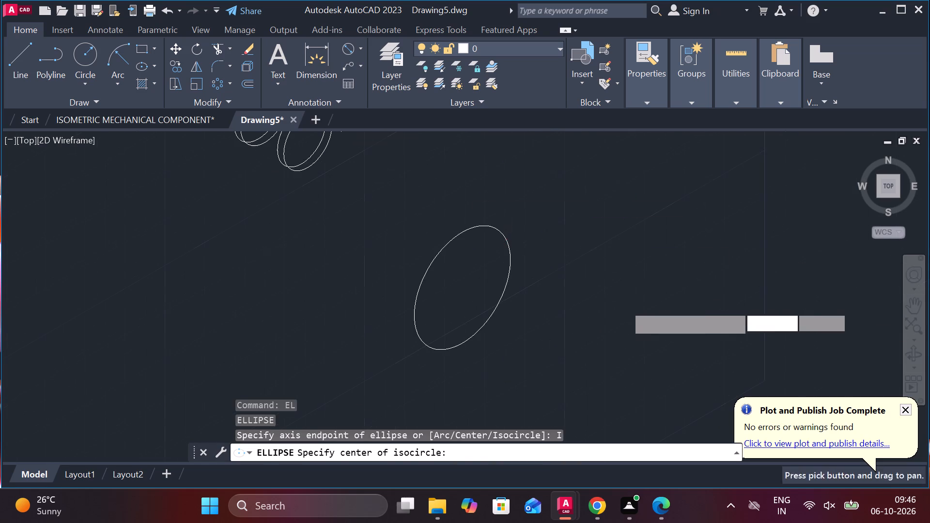
{"action": "left_click", "coordinate": [733, 261]}
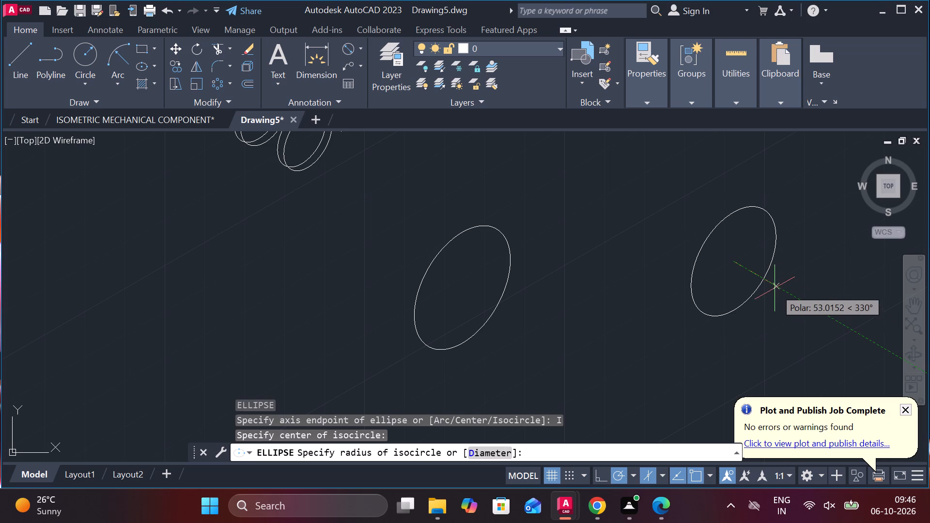
{"action": "type", "text": "30"}
{"action": "key", "text": "Return"}
Copy the separate radius-30 isocircle by its centre 24 along the 150° axis.
{"action": "middle_click_drag", "start_coordinate": [744, 286], "coordinate": [573, 363]}
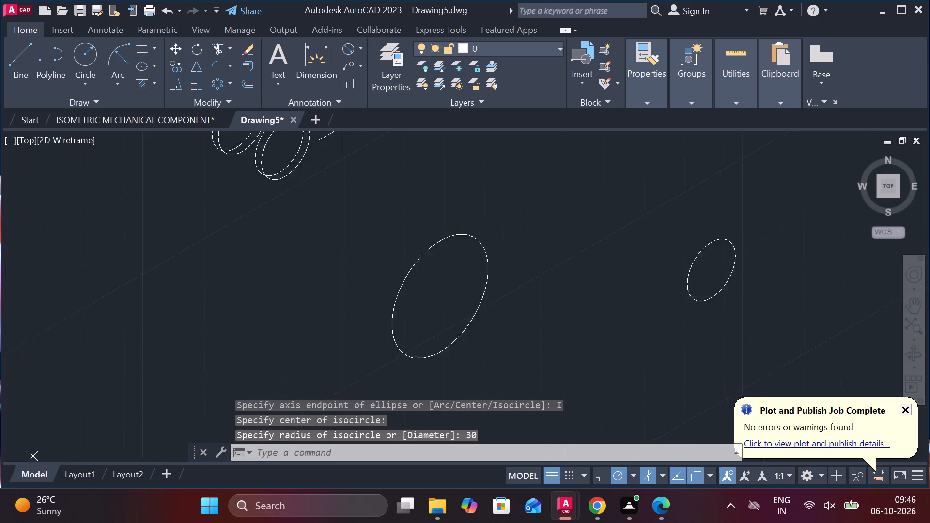
{"action": "middle_click_drag", "start_coordinate": [573, 363], "coordinate": [466, 405]}
{"action": "type", "text": "CO"}
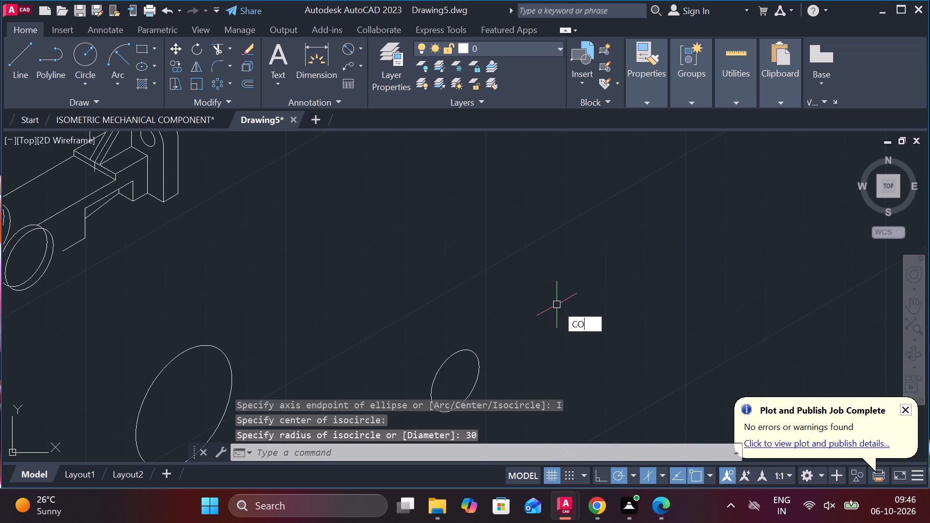
{"action": "key", "text": "Return"}
{"action": "left_click", "coordinate": [475, 385]}
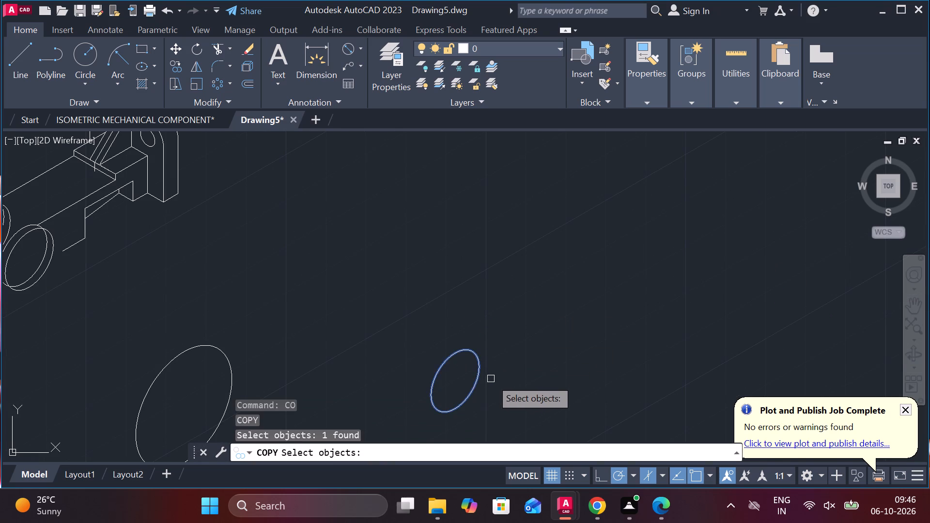
{"action": "key", "text": "Return"}
{"action": "left_click", "coordinate": [459, 382]}
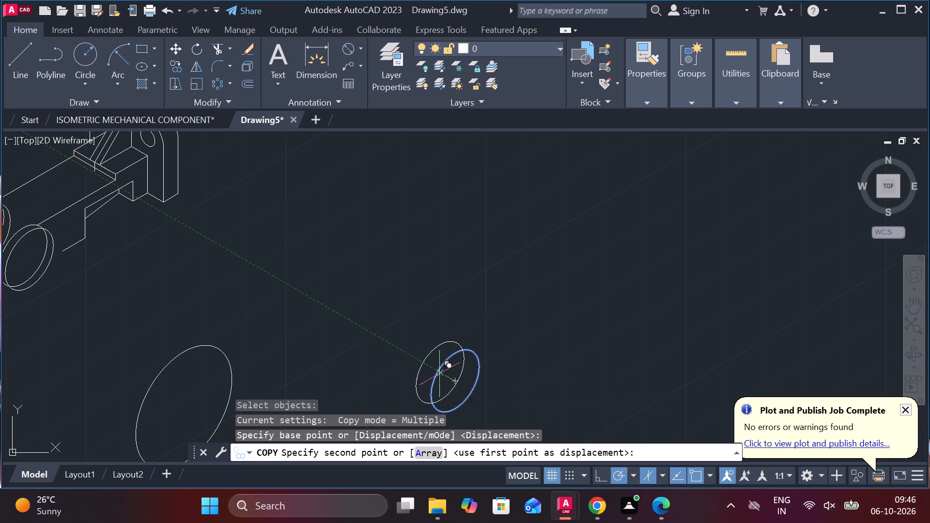
{"action": "key", "text": "2"}
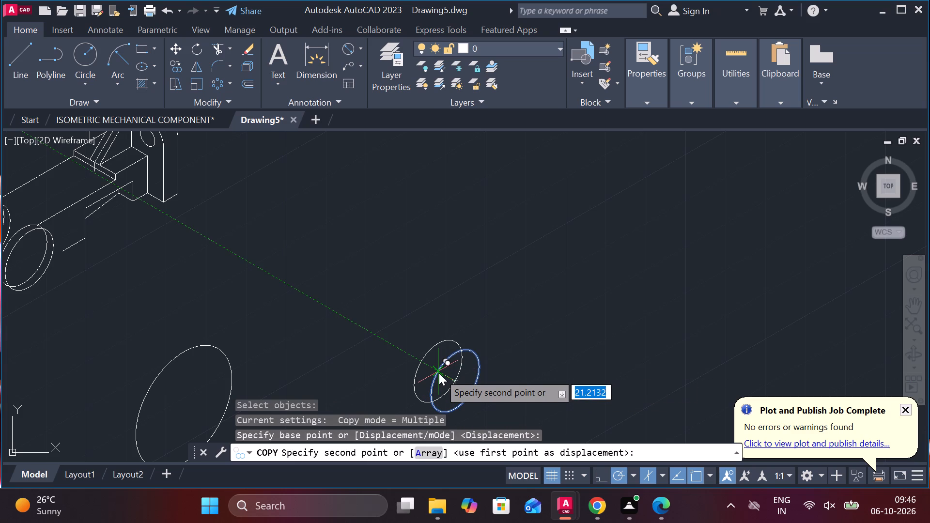
{"action": "key", "text": "4"}
{"action": "key", "text": "Return"}
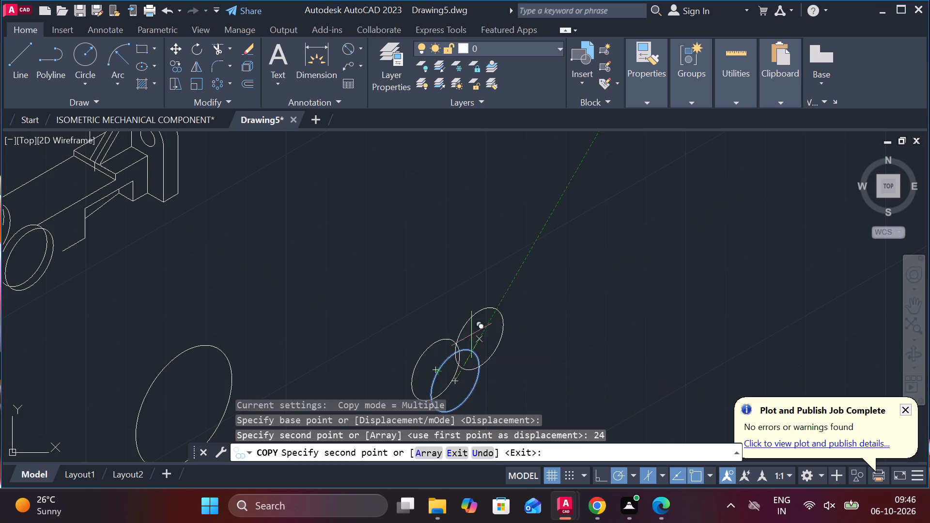
{"action": "middle_click_drag", "start_coordinate": [486, 309], "coordinate": [488, 280]}
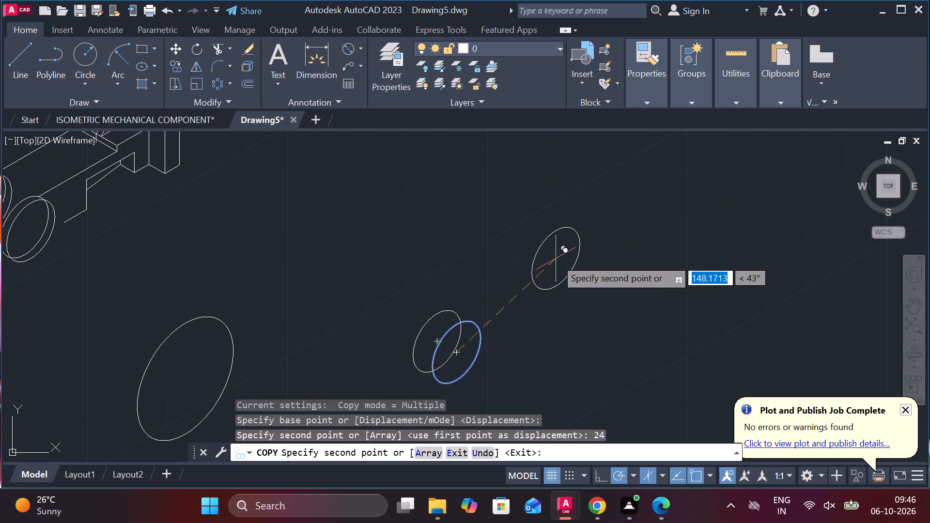
{"action": "key", "text": "Escape"}
Draw a line joining the lower edges of the separate radius-30 isocircle and its copy.
{"action": "key", "text": "l"}
{"action": "key", "text": "Return"}
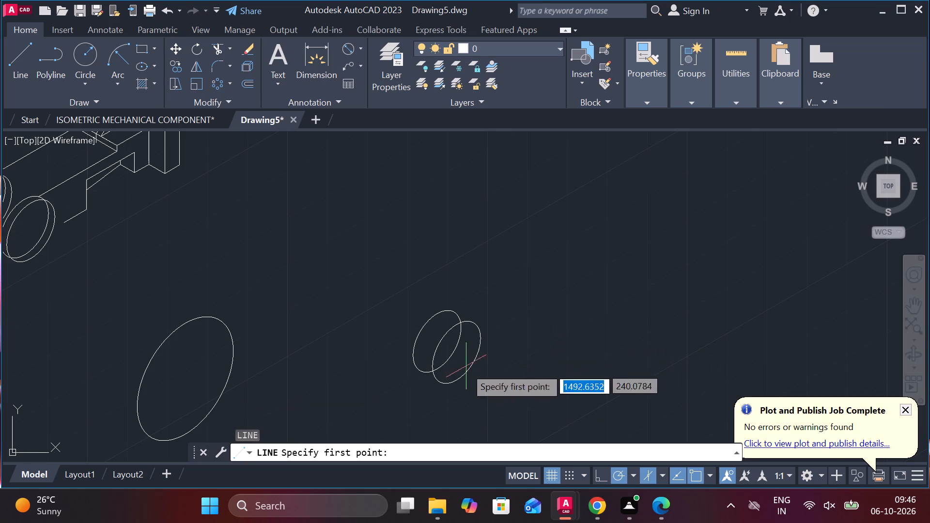
{"action": "scroll", "coordinate": [433, 383], "scroll_direction": "up", "scroll_amount": 1}
{"action": "left_click", "coordinate": [414, 369]}
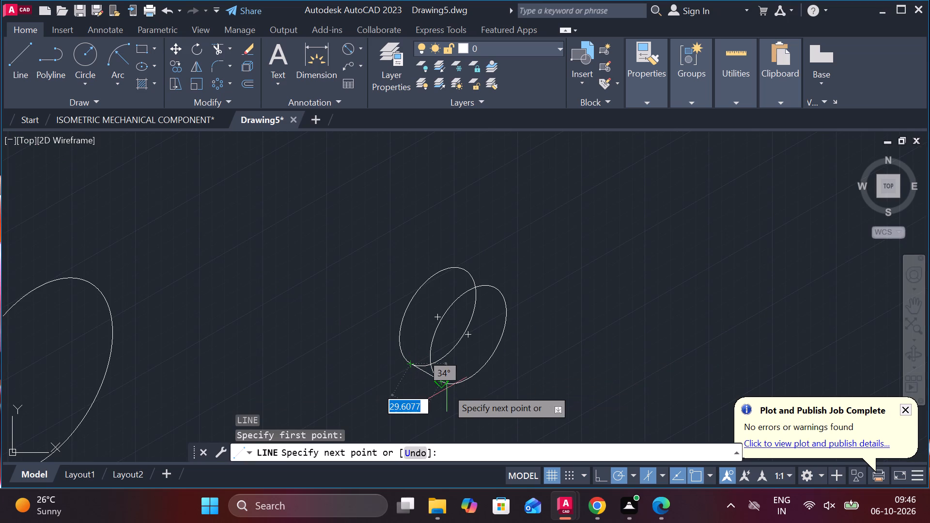
{"action": "left_click", "coordinate": [443, 385]}
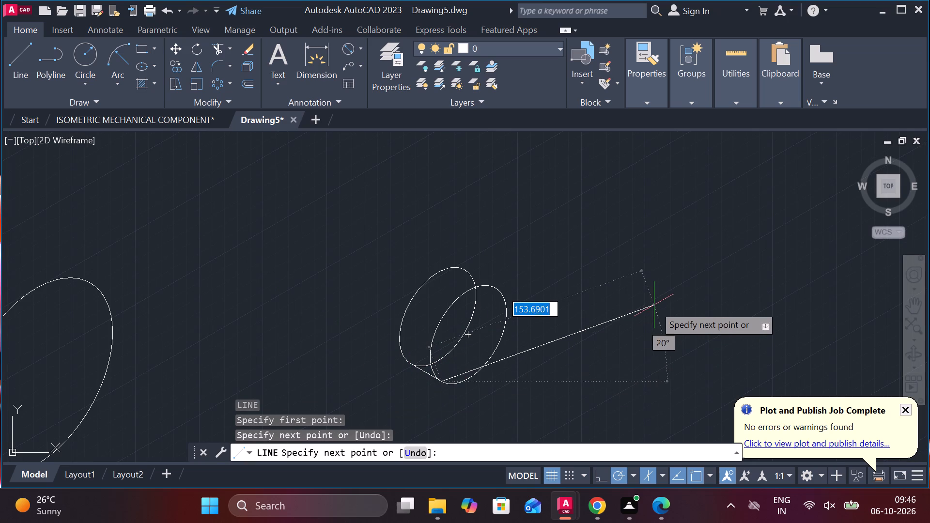
{"action": "key", "text": "Escape"}
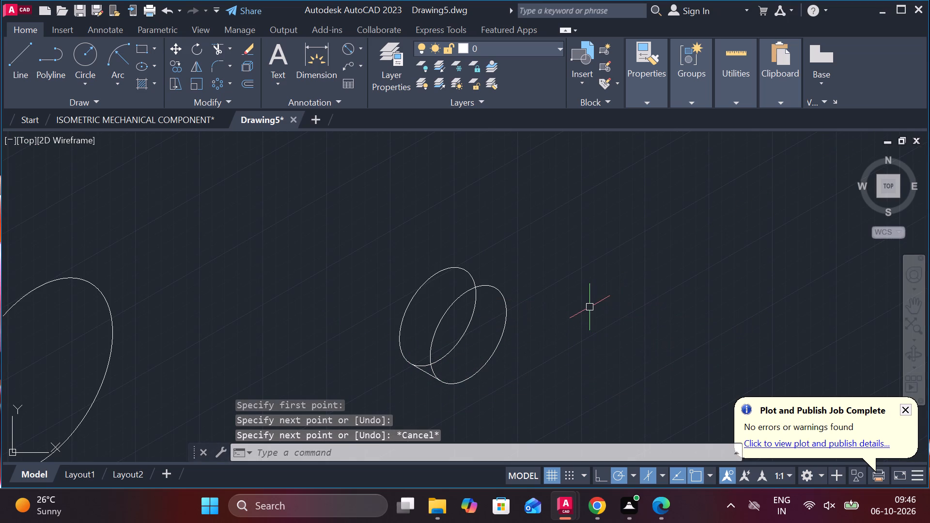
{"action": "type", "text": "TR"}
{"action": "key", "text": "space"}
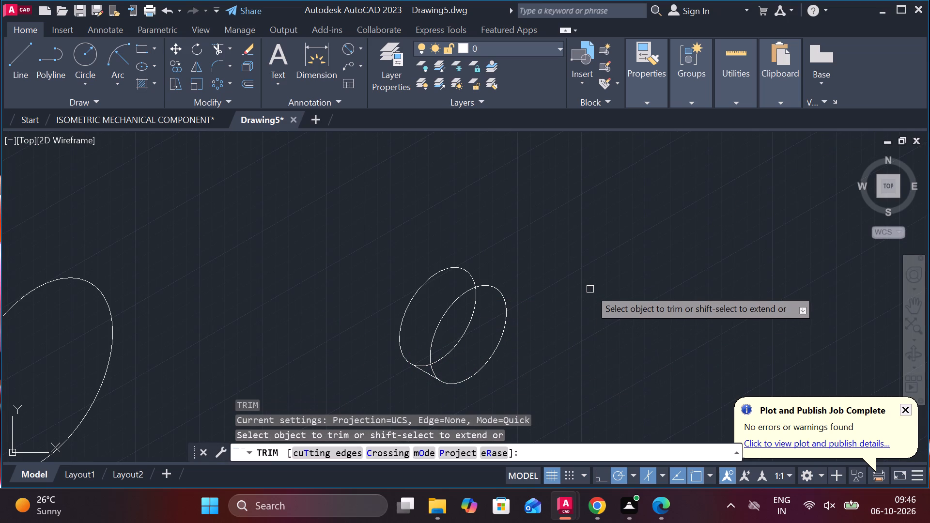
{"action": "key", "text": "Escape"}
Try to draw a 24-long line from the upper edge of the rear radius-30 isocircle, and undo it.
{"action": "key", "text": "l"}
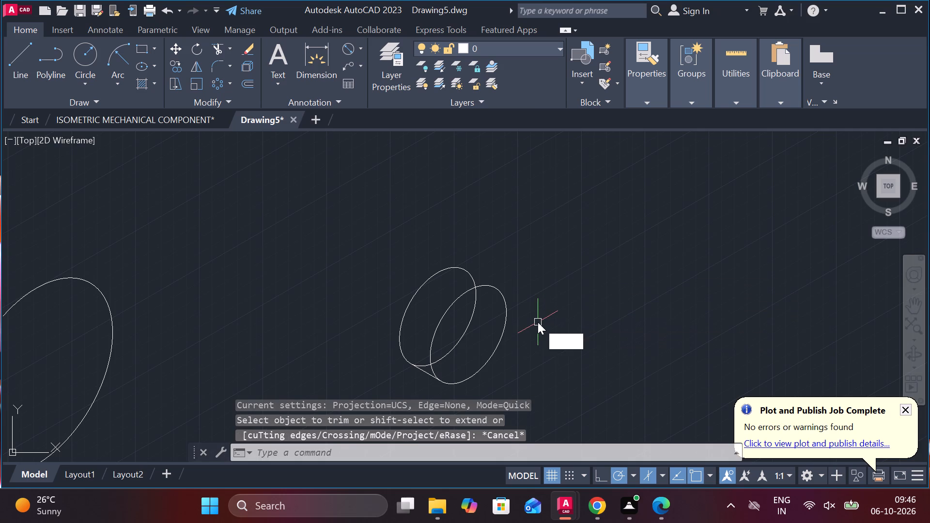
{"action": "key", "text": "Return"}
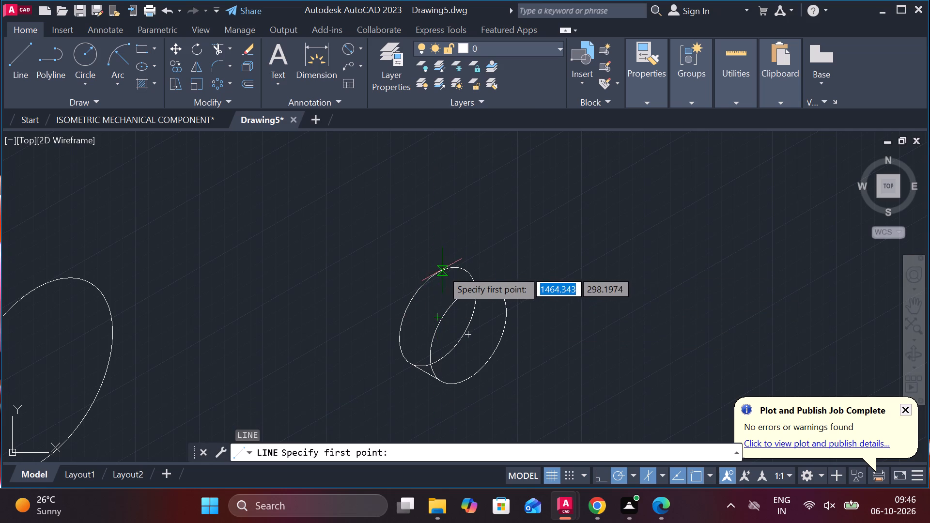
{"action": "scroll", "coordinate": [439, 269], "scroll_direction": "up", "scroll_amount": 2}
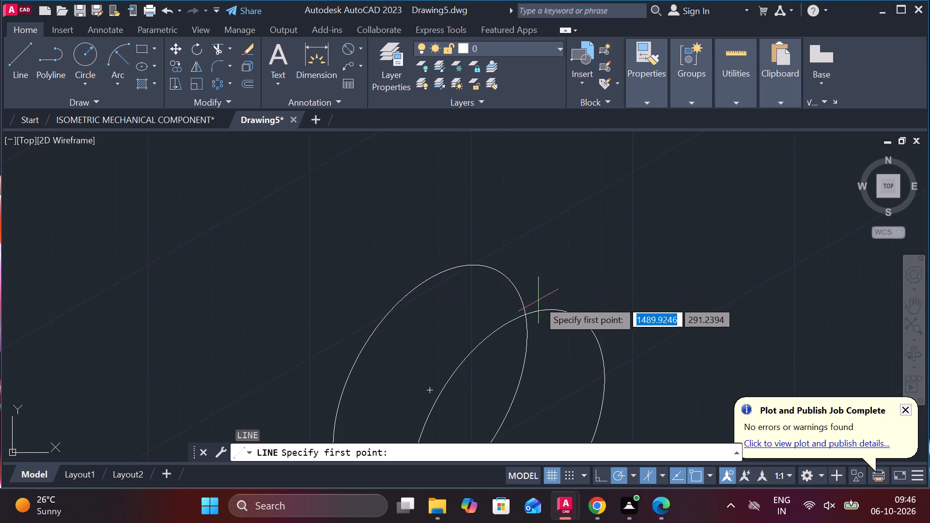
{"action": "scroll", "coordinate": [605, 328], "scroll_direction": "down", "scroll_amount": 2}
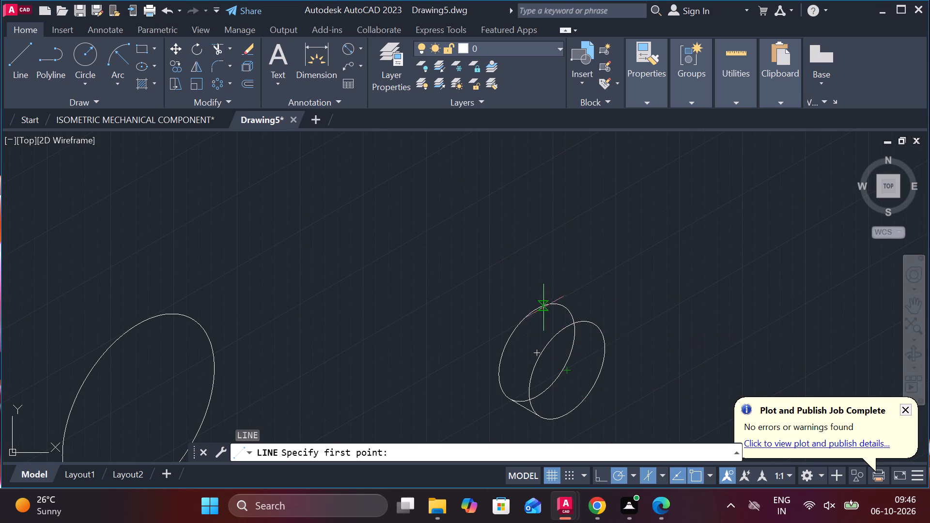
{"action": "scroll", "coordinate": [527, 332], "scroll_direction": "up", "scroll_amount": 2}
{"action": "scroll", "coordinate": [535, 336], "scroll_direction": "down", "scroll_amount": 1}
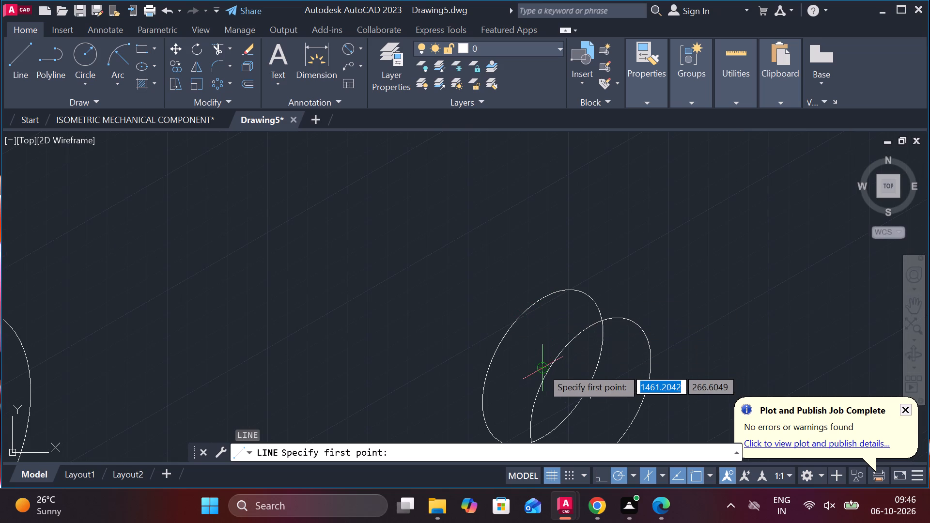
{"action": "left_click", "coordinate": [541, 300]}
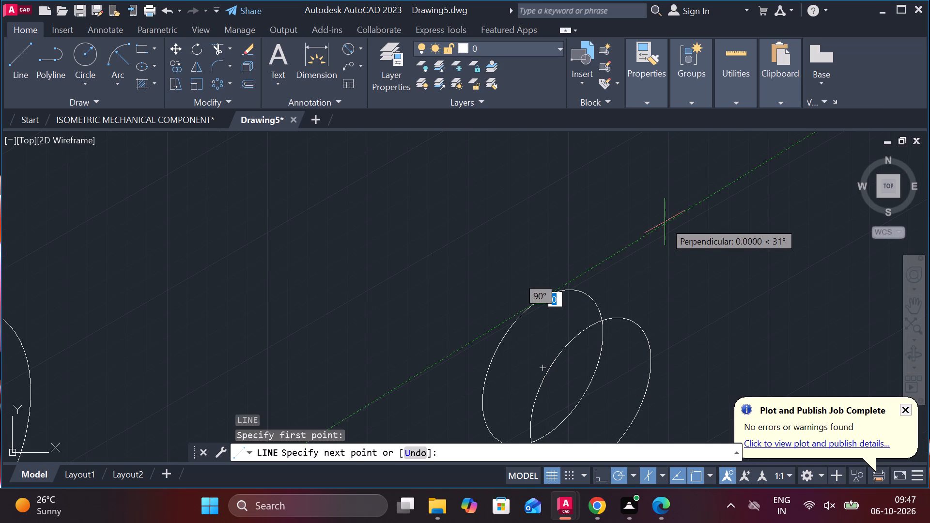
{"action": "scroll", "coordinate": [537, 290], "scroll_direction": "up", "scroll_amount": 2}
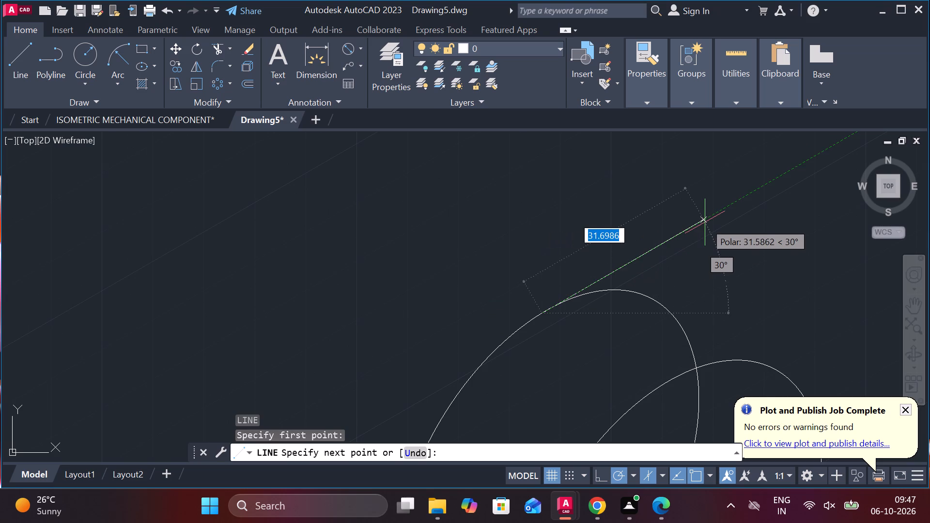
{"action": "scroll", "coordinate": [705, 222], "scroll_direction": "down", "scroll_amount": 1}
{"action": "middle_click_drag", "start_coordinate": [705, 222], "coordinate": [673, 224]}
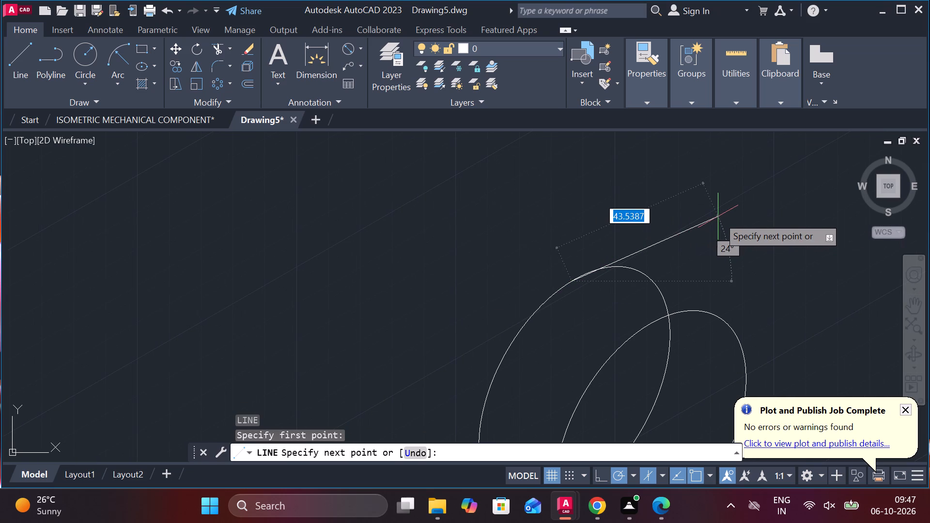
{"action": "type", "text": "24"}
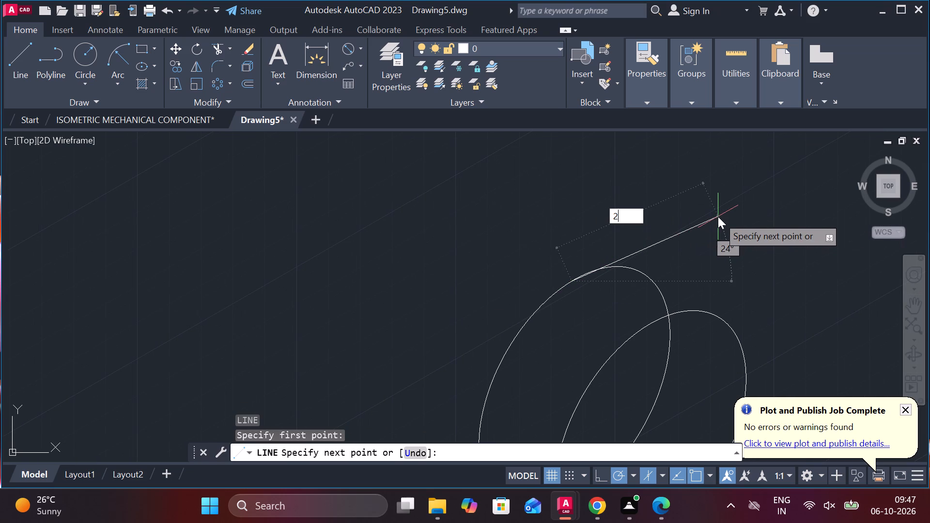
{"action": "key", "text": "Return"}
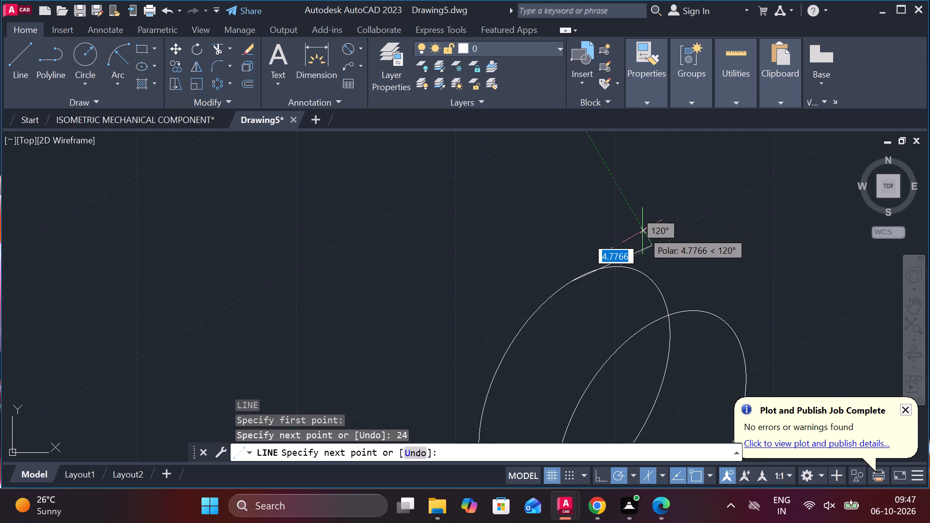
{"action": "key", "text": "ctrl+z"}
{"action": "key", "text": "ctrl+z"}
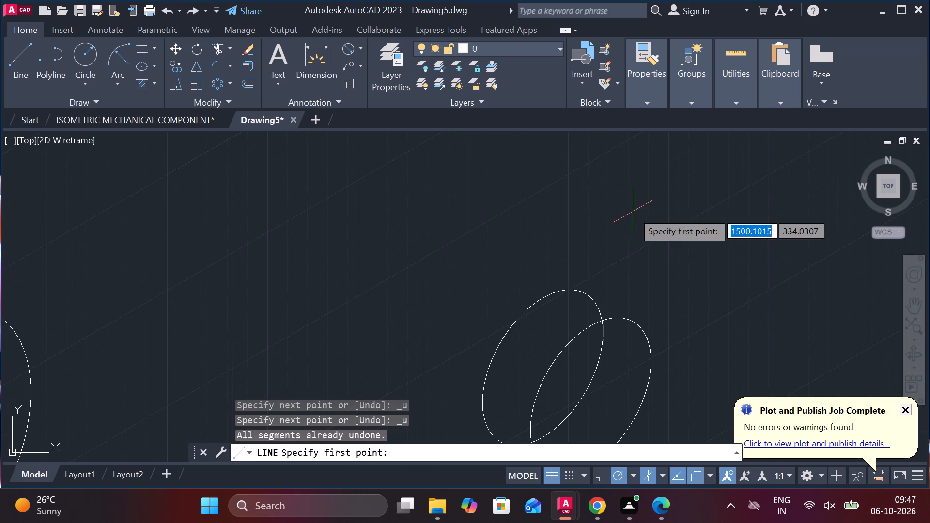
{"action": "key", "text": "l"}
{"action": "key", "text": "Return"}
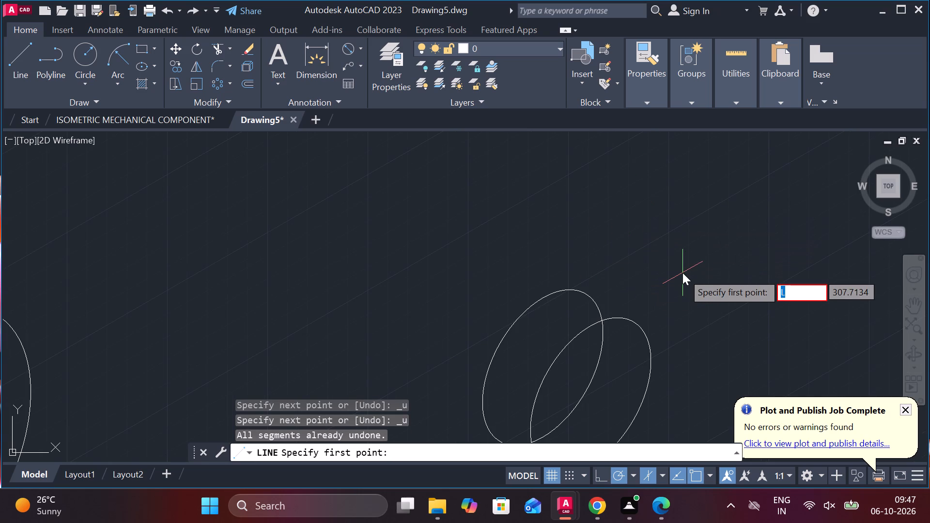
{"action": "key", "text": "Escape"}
Draw a vertical construction line from the rear isocircle's centre up past its upper edge.
{"action": "key", "text": "l"}
{"action": "key", "text": "Return"}
{"action": "scroll", "coordinate": [590, 289], "scroll_direction": "up", "scroll_amount": 1}
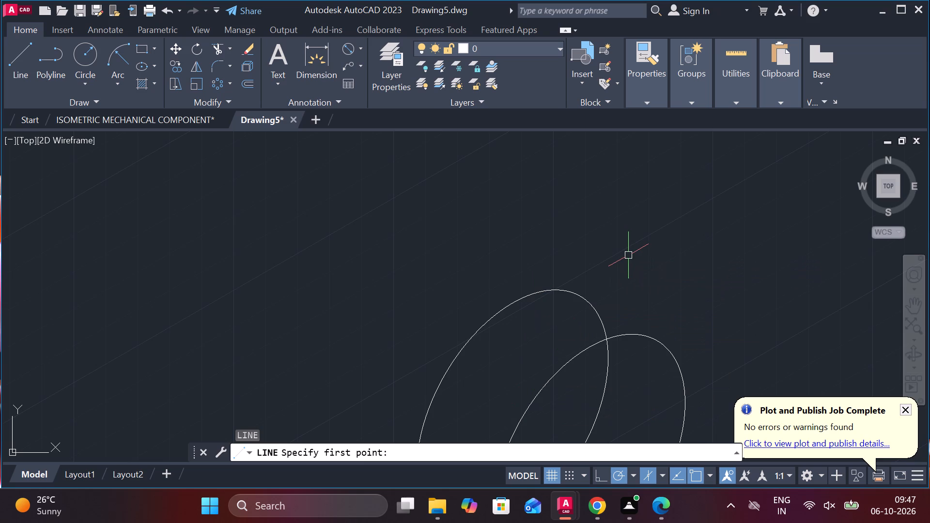
{"action": "key", "text": "Escape"}
{"action": "key", "text": "l"}
{"action": "key", "text": "Return"}
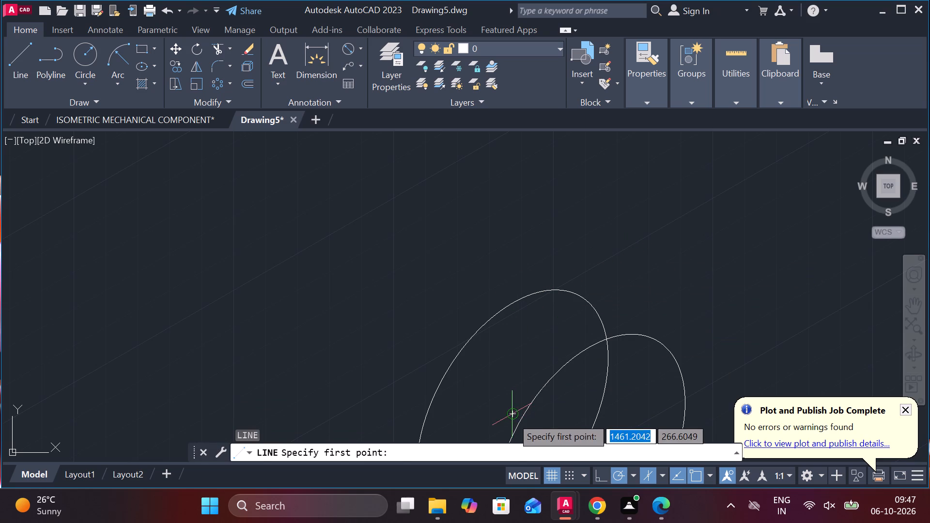
{"action": "left_click", "coordinate": [511, 417]}
{"action": "left_click", "coordinate": [506, 275]}
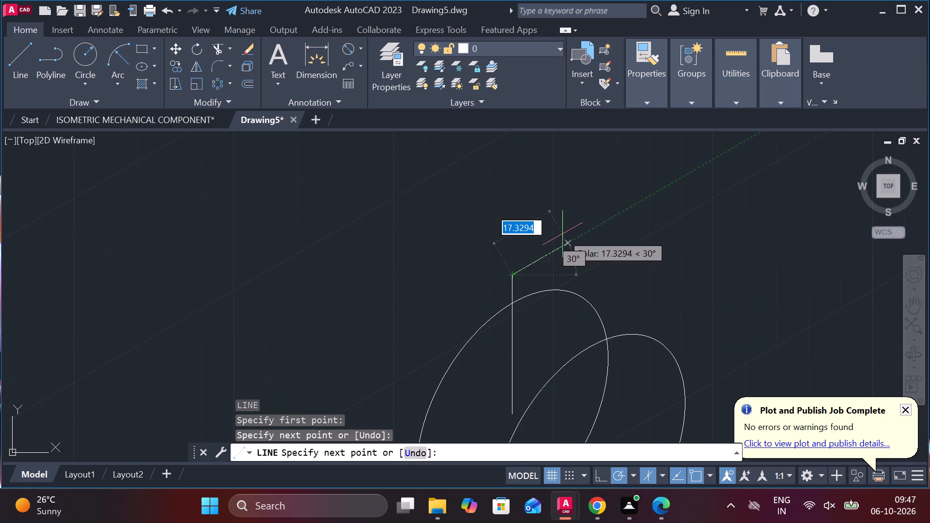
{"action": "key", "text": "Escape"}
Draw a 24-long line at 30° from where the vertical construction line crosses the rear isocircle's upper edge.
{"action": "key", "text": "l"}
{"action": "key", "text": "Return"}
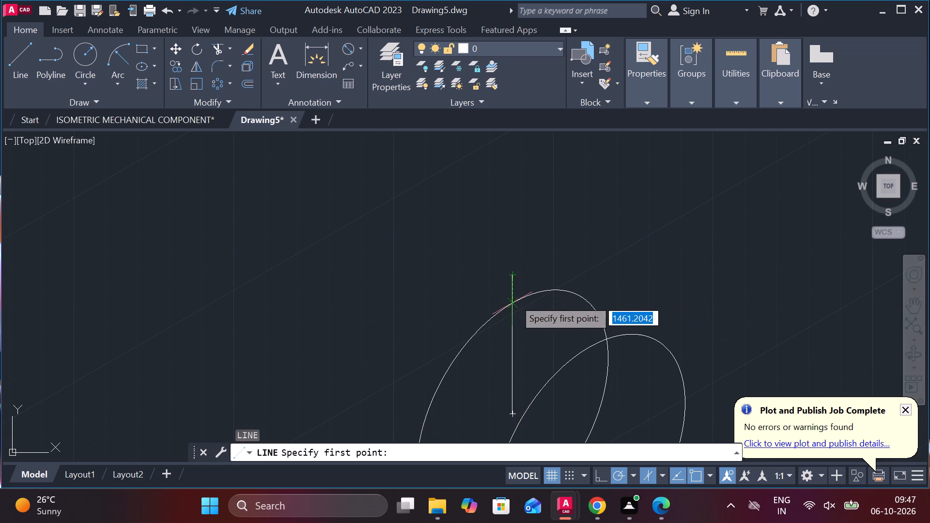
{"action": "left_click", "coordinate": [514, 299]}
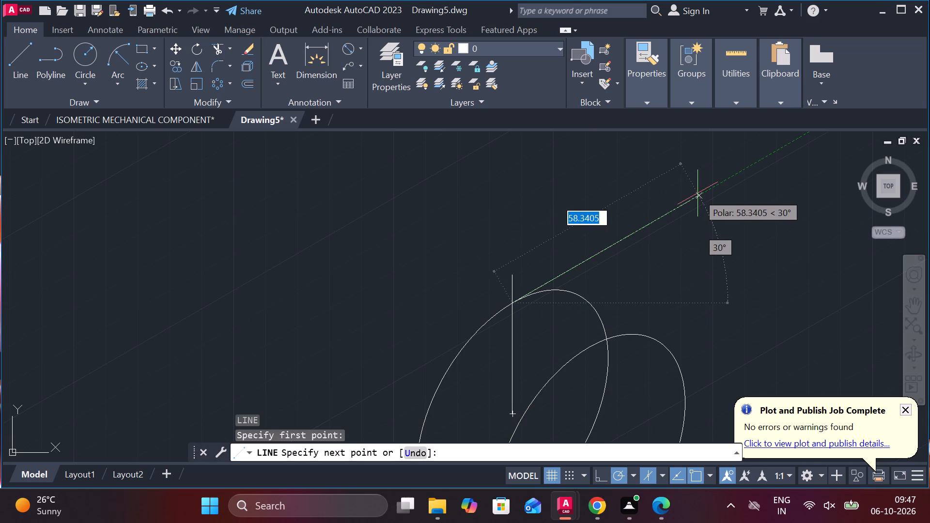
{"action": "type", "text": "24"}
{"action": "key", "text": "Return"}
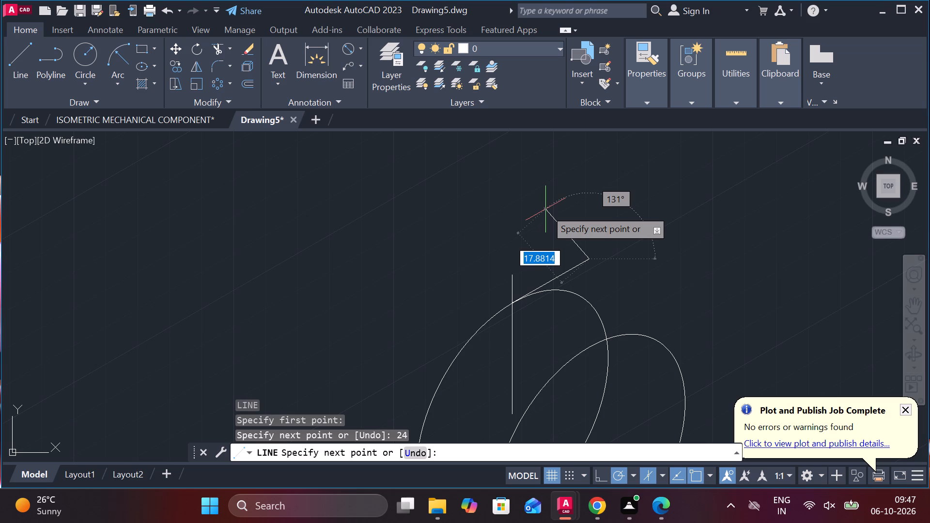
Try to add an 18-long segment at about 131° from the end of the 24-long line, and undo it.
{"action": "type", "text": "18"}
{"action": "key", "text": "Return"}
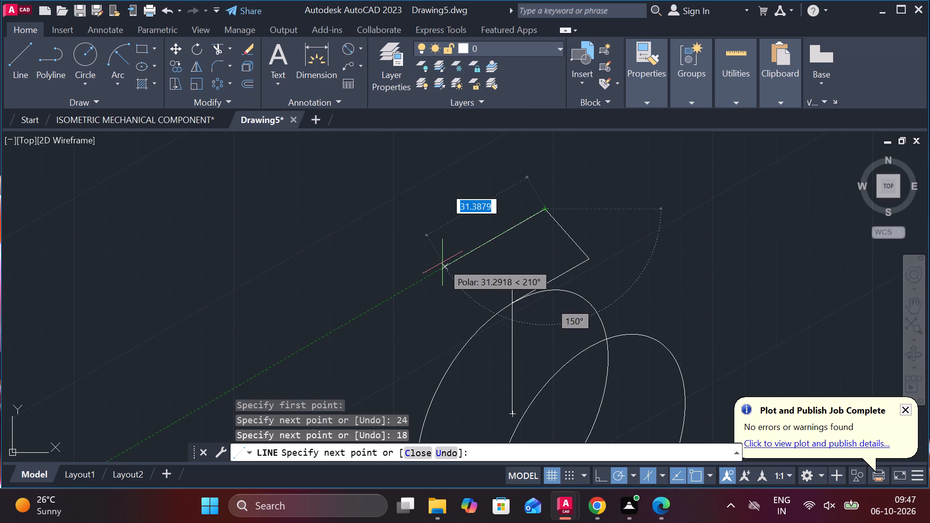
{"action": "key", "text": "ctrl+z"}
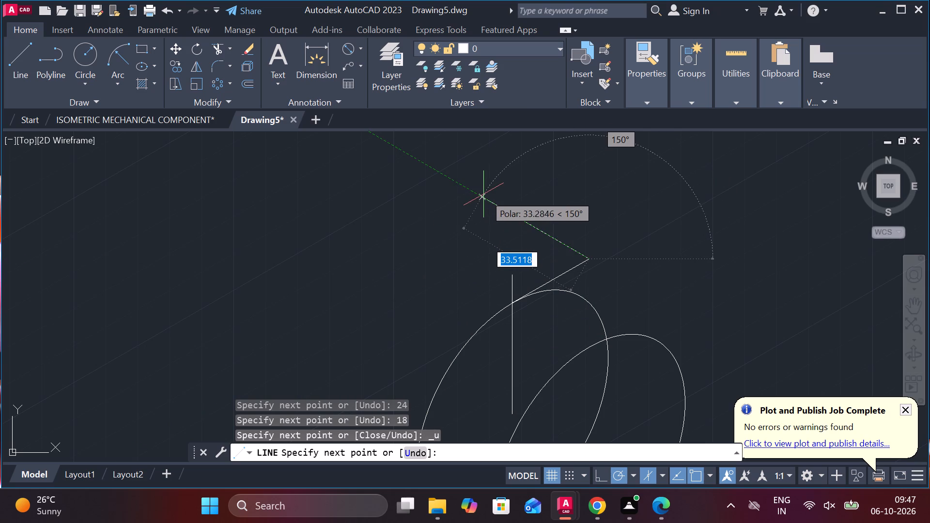
Continue the outline with 18 along 150°, 24 along 210°, and a vertical segment about 39 long down into the rear isocircle.
{"action": "type", "text": "18"}
{"action": "key", "text": "Return"}
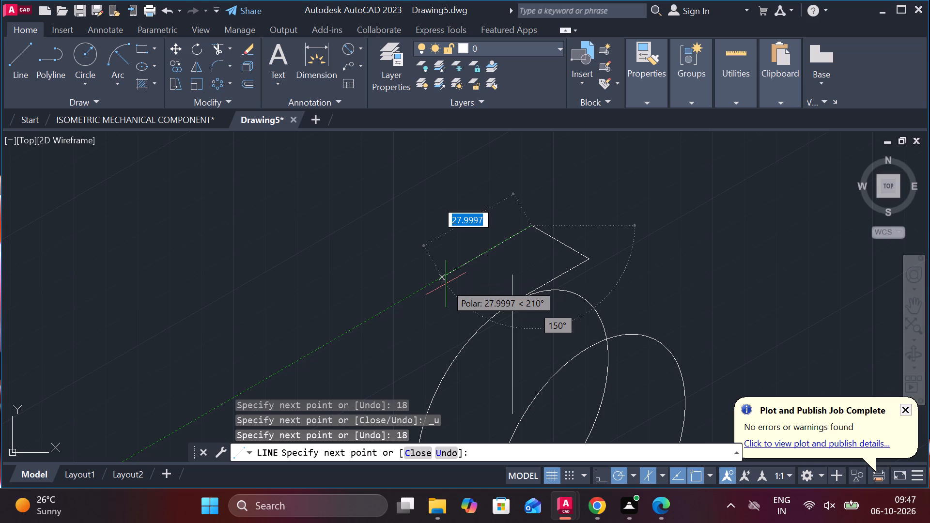
{"action": "key", "text": "2"}
{"action": "key", "text": "4"}
{"action": "key", "text": "Return"}
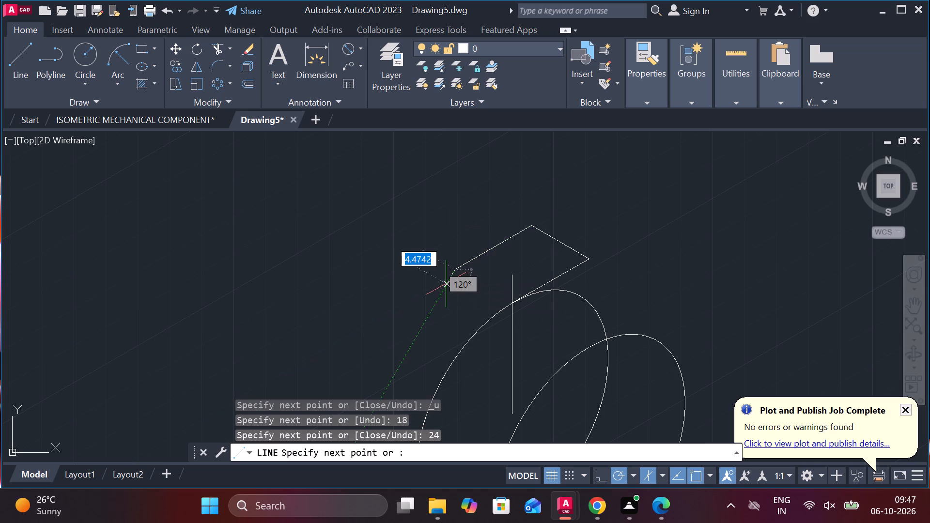
{"action": "middle_click_drag", "start_coordinate": [456, 420], "coordinate": [452, 348]}
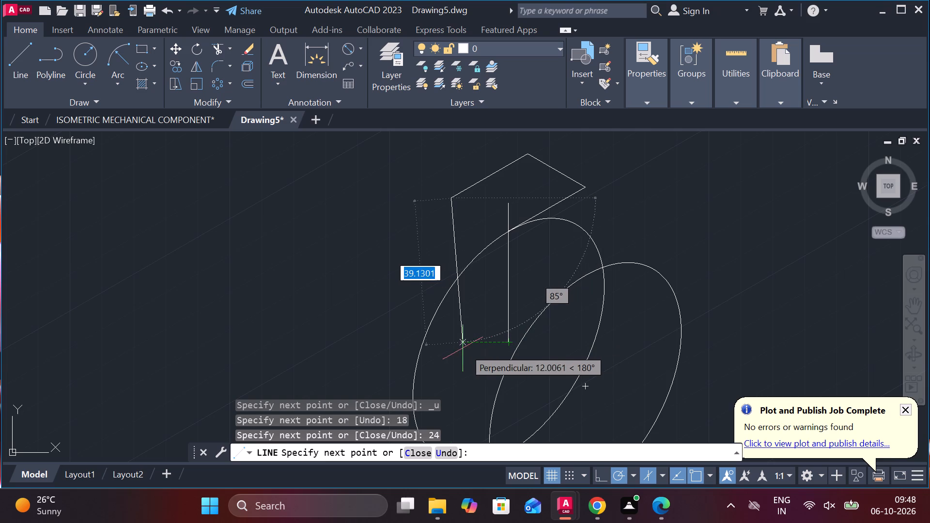
{"action": "left_click", "coordinate": [452, 347]}
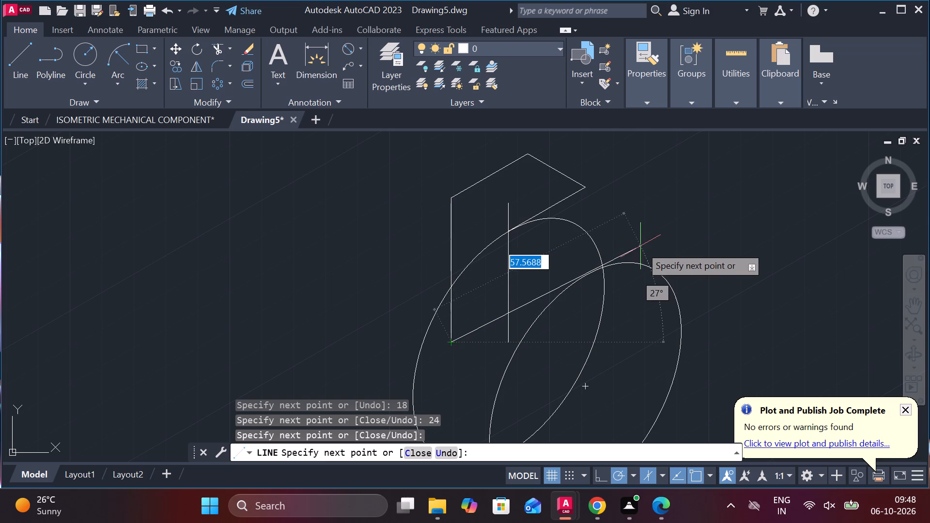
{"action": "key", "text": "Escape"}
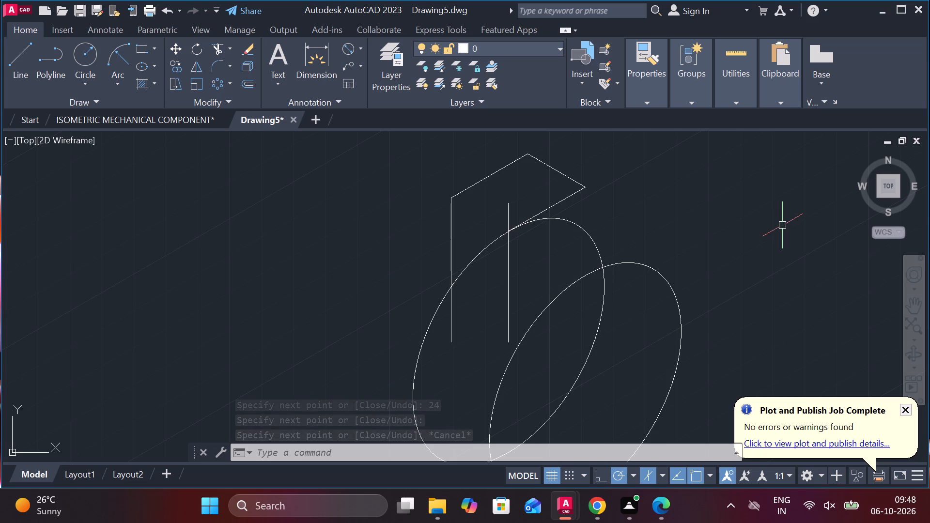
Trim away the vertical construction line and the rear isocircle's unneeded portions, leaving its outer arc between the outline and the lower tangent line.
{"action": "type", "text": "TR"}
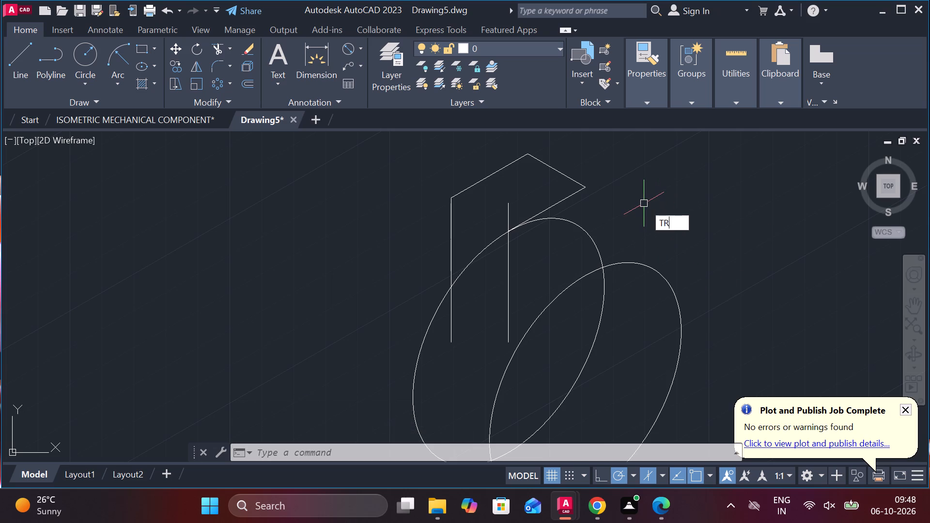
{"action": "key", "text": "space"}
{"action": "left_click", "coordinate": [508, 209]}
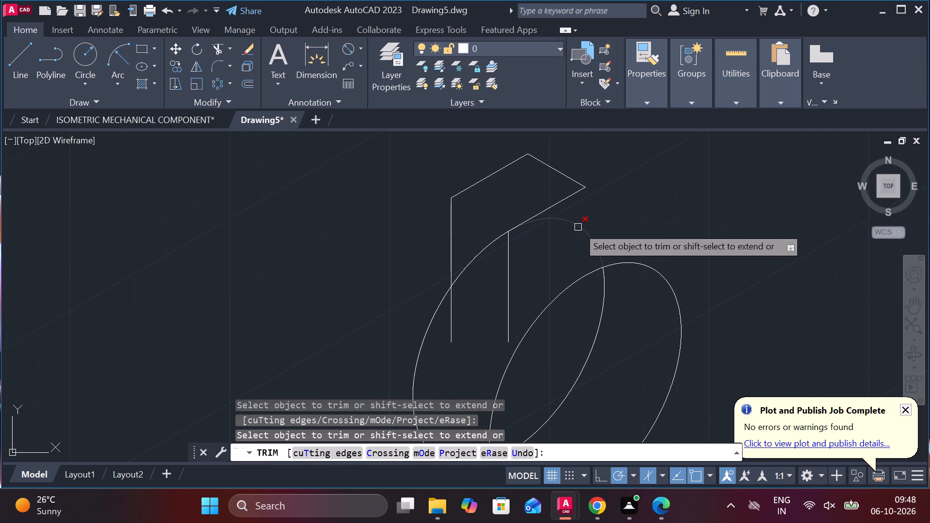
{"action": "left_click", "coordinate": [578, 226]}
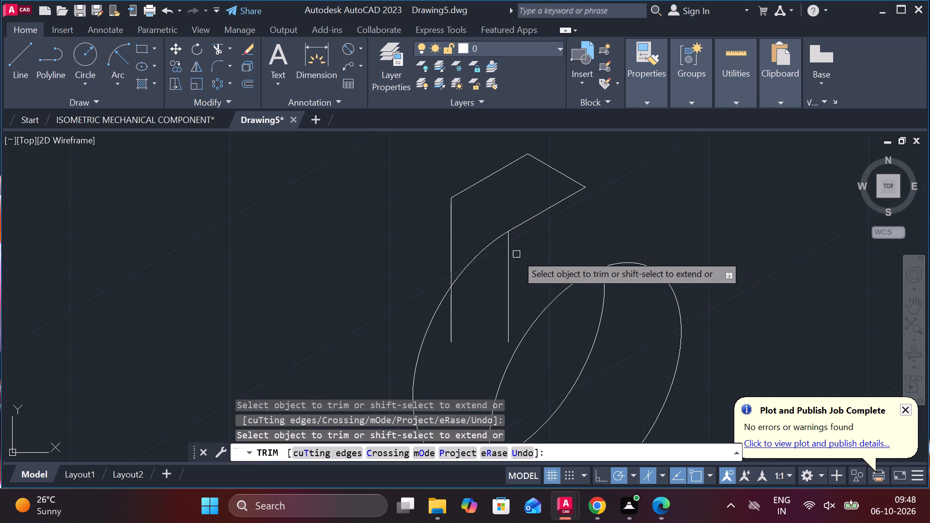
{"action": "left_click", "coordinate": [512, 240]}
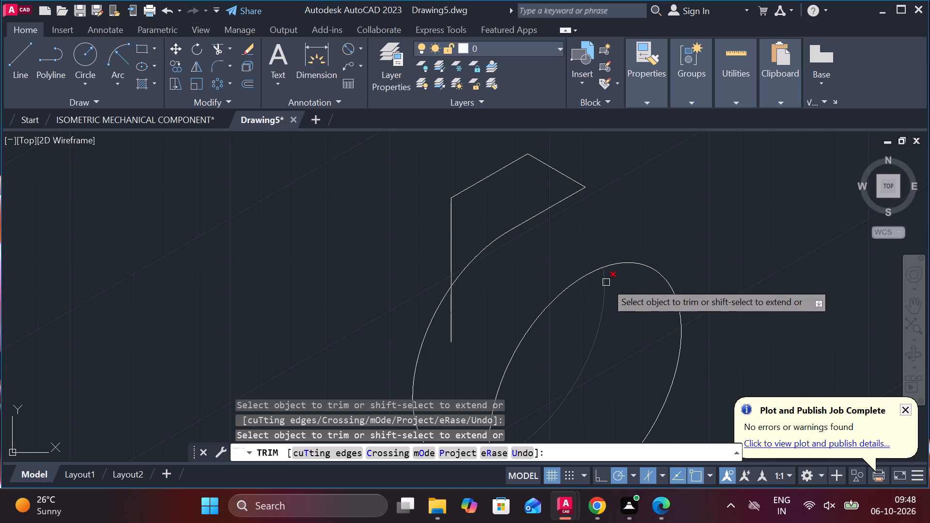
{"action": "left_click", "coordinate": [606, 282]}
{"action": "scroll", "coordinate": [604, 294], "scroll_direction": "down", "scroll_amount": 1}
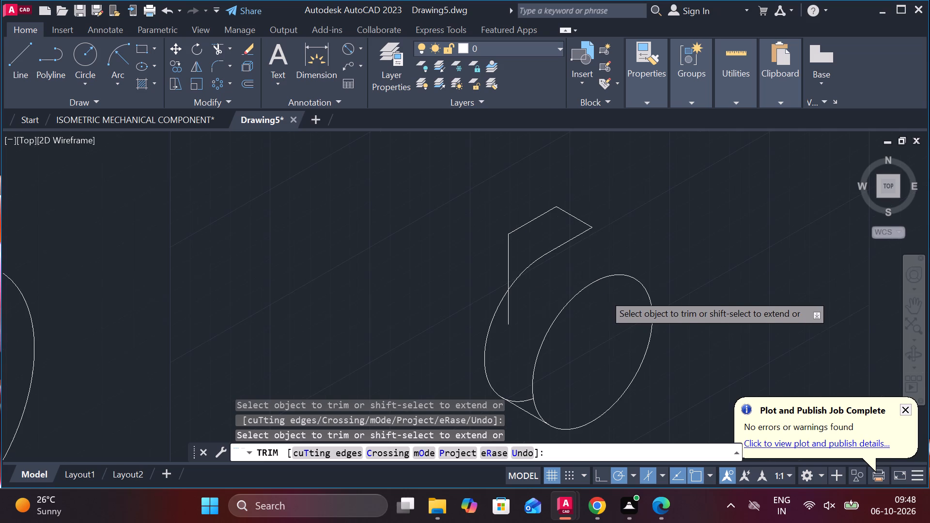
{"action": "middle_click_drag", "start_coordinate": [606, 309], "coordinate": [590, 286]}
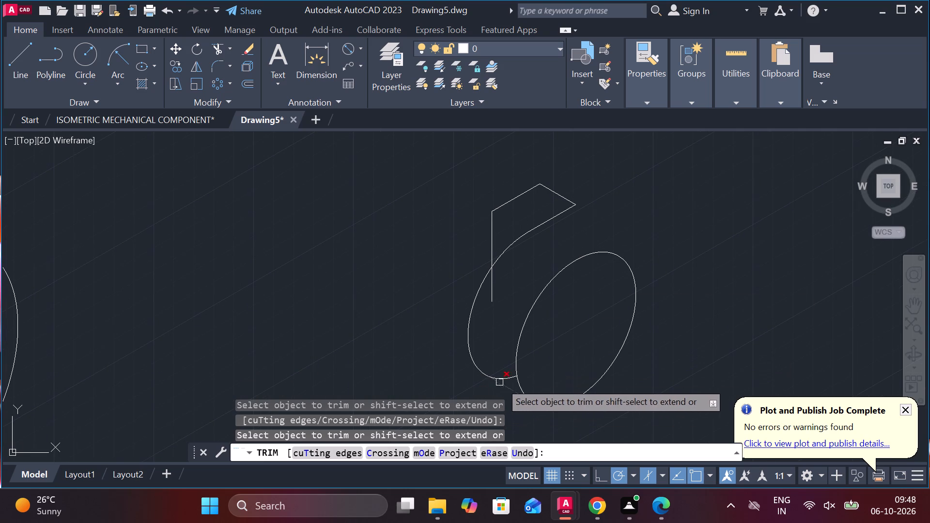
{"action": "left_click", "coordinate": [506, 377]}
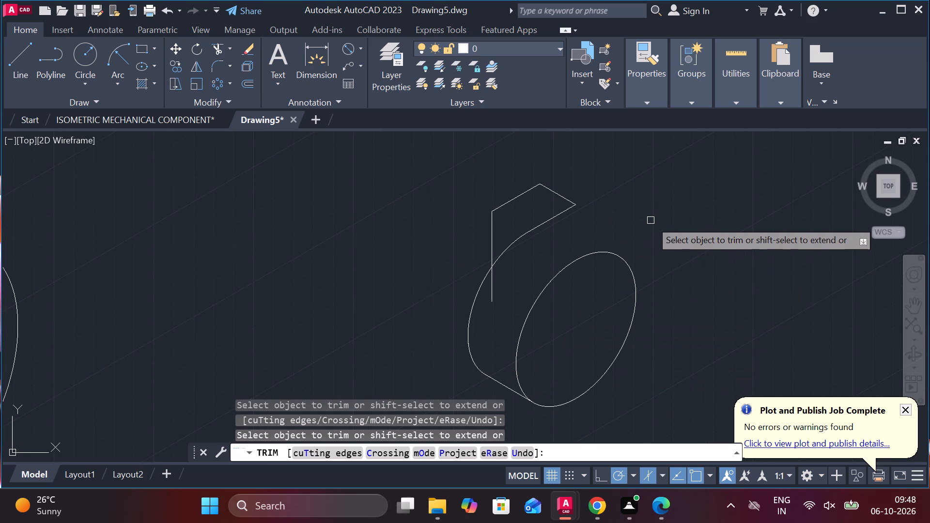
{"action": "key", "text": "Escape"}
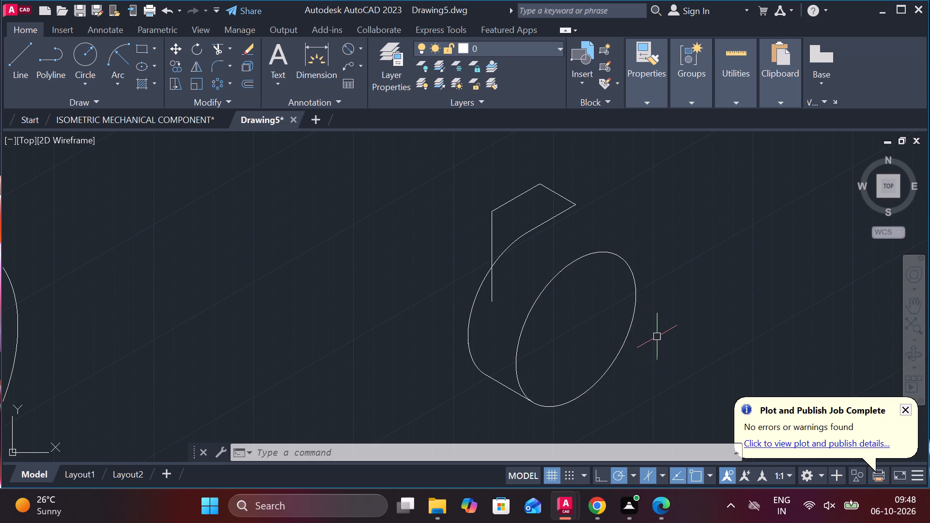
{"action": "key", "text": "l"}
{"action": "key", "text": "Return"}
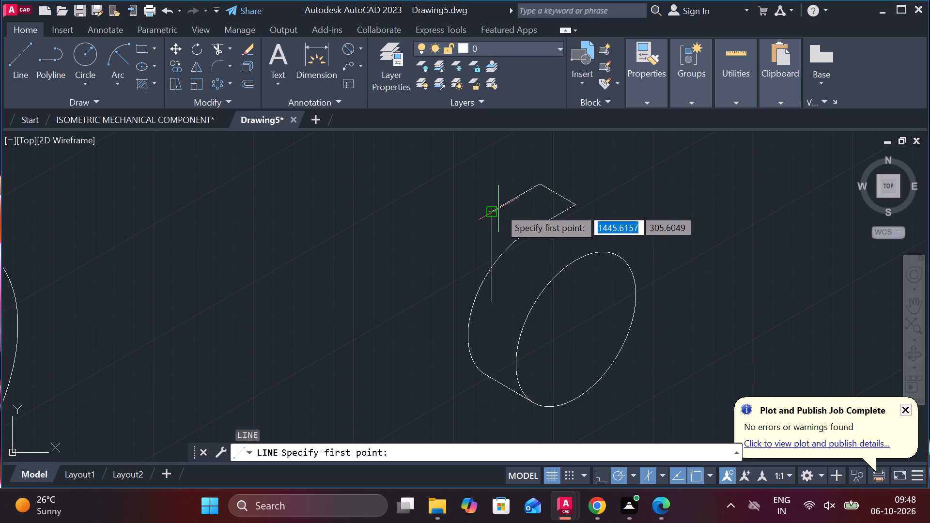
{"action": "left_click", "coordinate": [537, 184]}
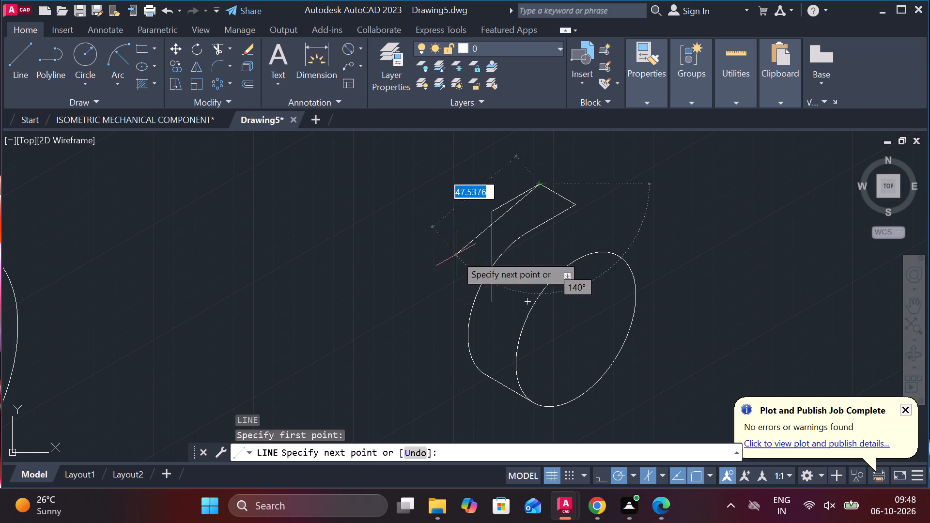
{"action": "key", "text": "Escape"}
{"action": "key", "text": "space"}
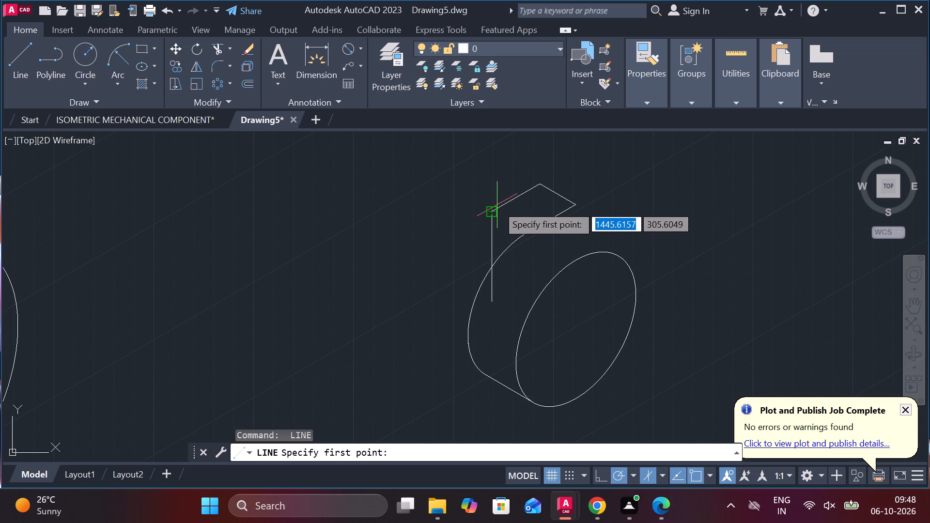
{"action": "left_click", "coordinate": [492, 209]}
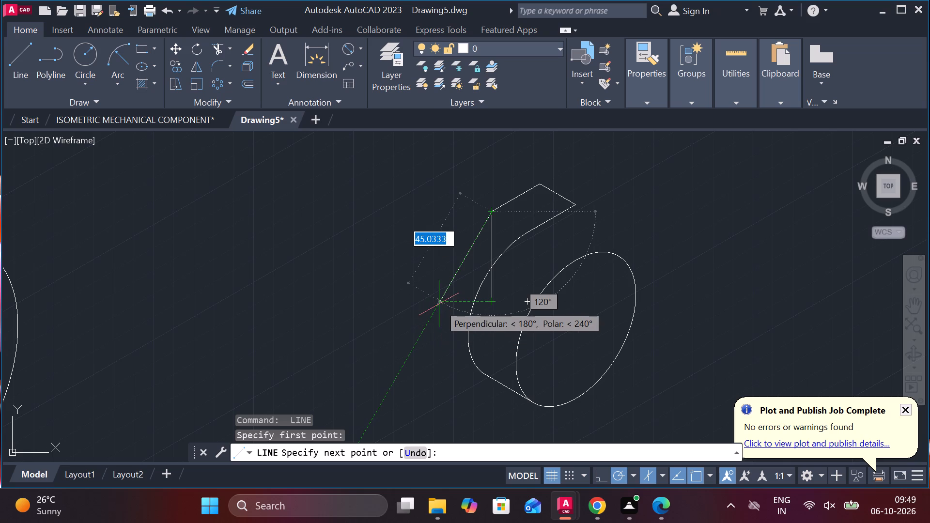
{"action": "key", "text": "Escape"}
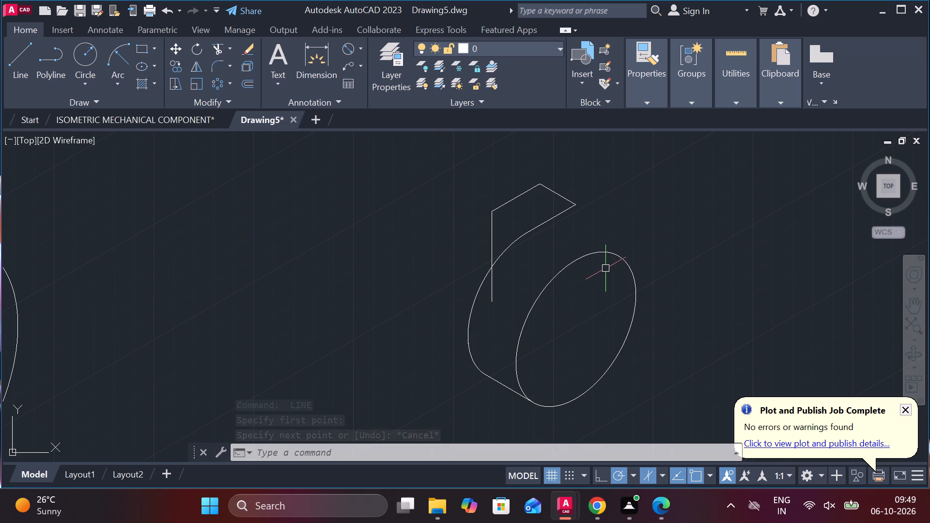
Erase the four isocircles at the open ends of the main component's arms.
{"action": "scroll", "coordinate": [616, 264], "scroll_direction": "down", "scroll_amount": 2}
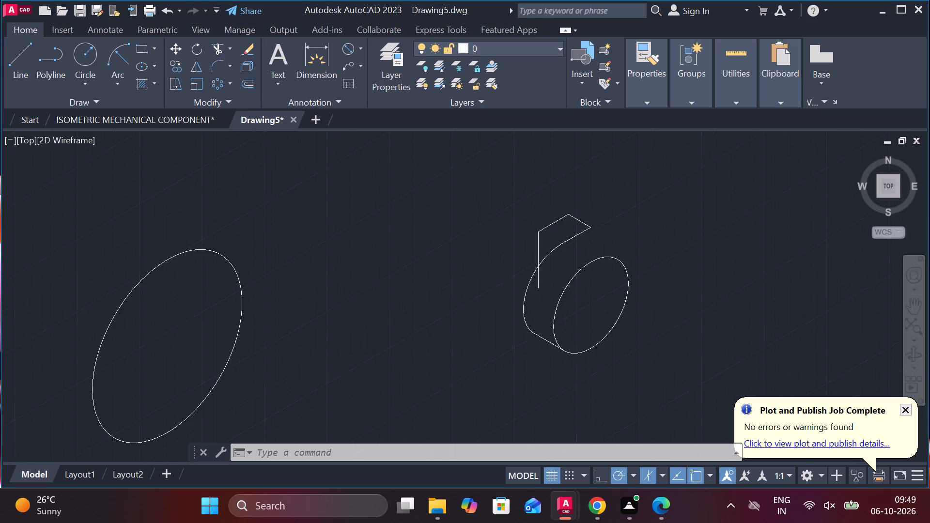
{"action": "scroll", "coordinate": [616, 264], "scroll_direction": "down", "scroll_amount": 1}
{"action": "middle_click_drag", "start_coordinate": [383, 300], "coordinate": [421, 387]}
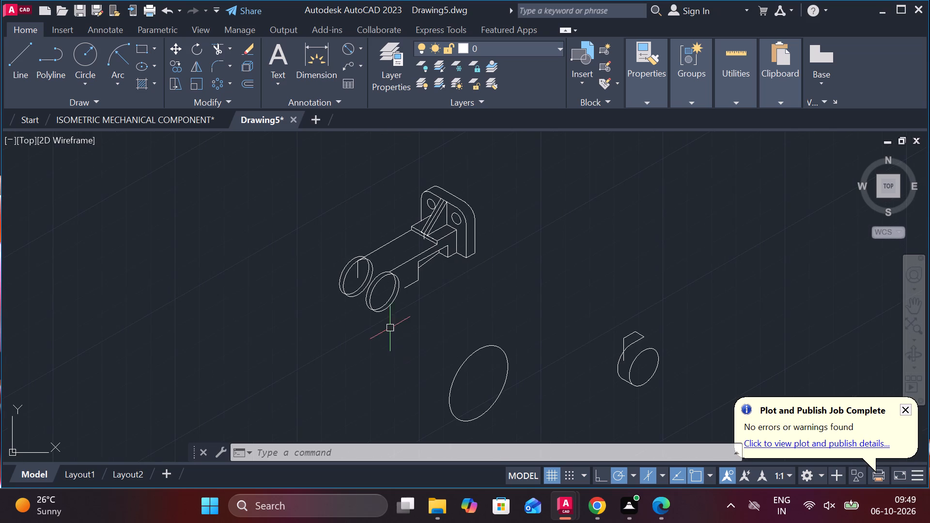
{"action": "scroll", "coordinate": [389, 319], "scroll_direction": "up", "scroll_amount": 2}
{"action": "left_click", "coordinate": [396, 318]}
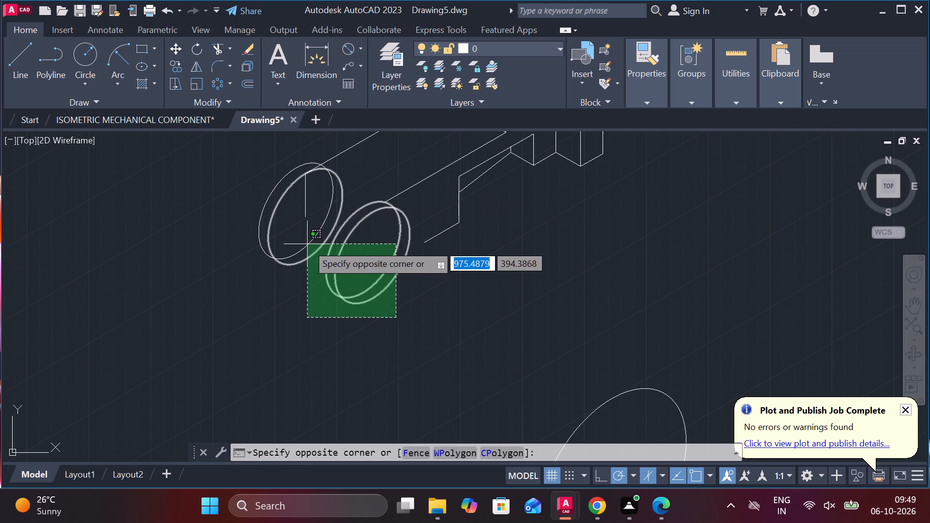
{"action": "left_click", "coordinate": [307, 244]}
{"action": "key", "text": "e"}
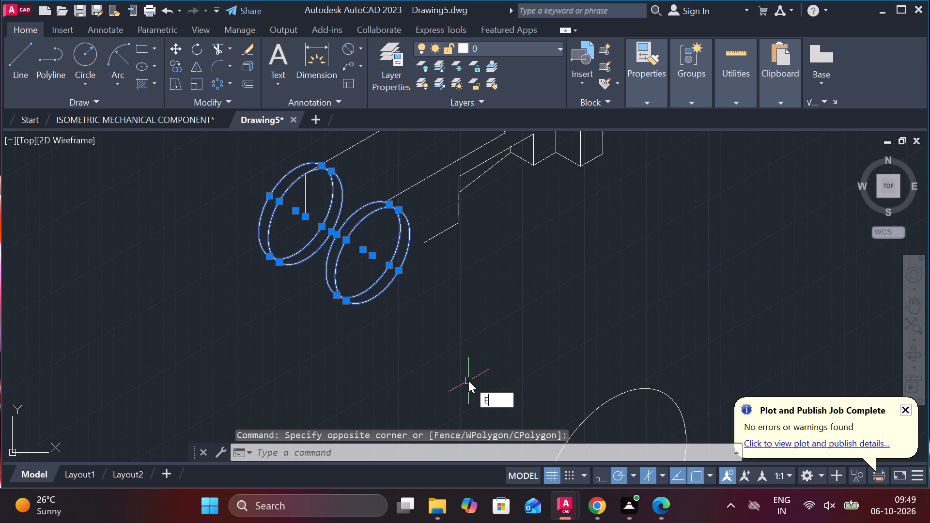
{"action": "key", "text": "Return"}
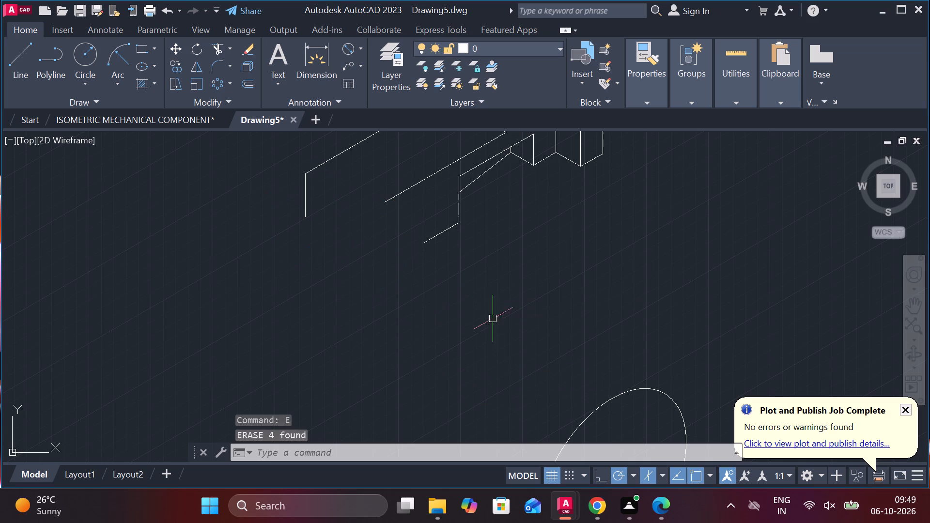
Draw a 30-long vertical line down from the open end of the main component's middle slanted arm edge.
{"action": "key", "text": "l"}
{"action": "key", "text": "Return"}
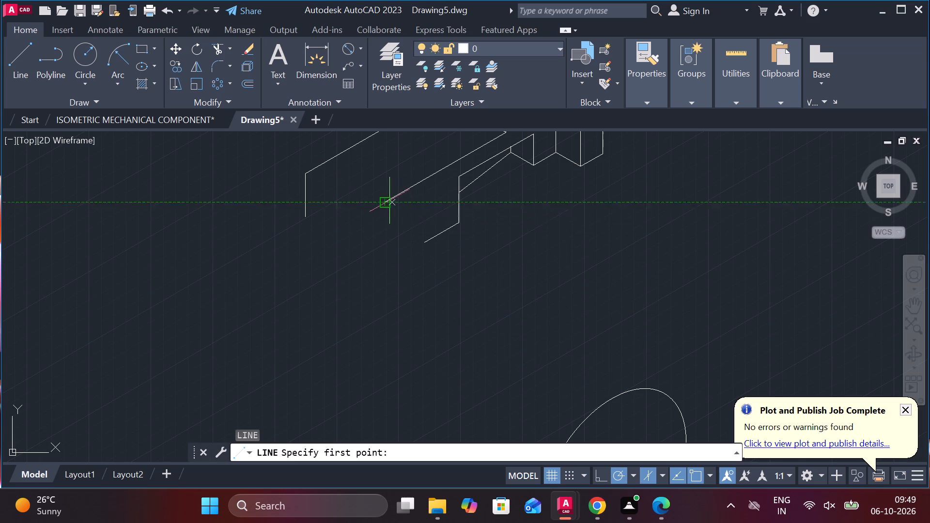
{"action": "left_click", "coordinate": [387, 200]}
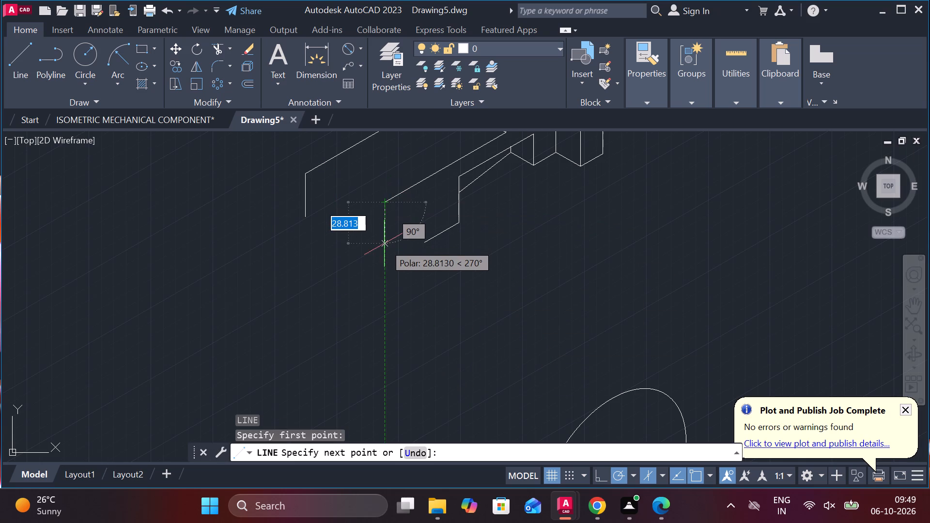
{"action": "key", "text": "3"}
{"action": "key", "text": "0"}
{"action": "key", "text": "Return"}
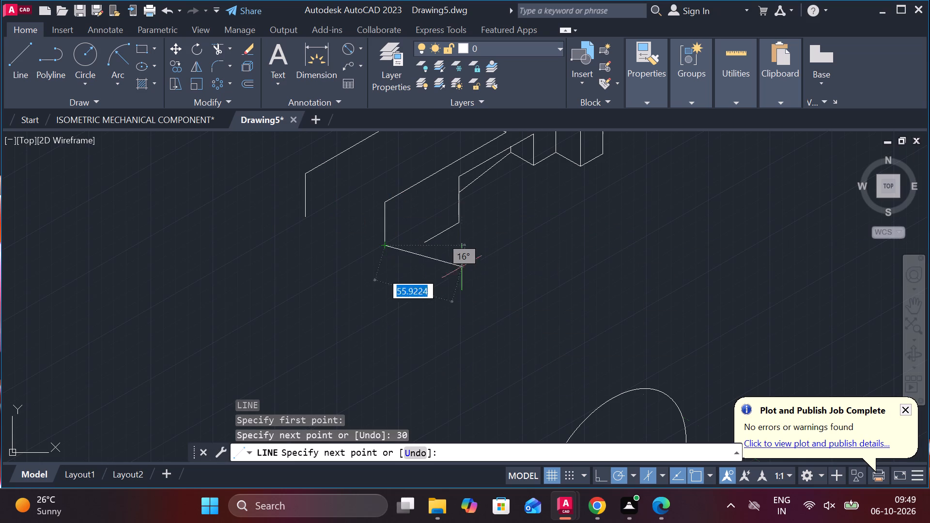
{"action": "key", "text": "Escape"}
Erase the vertical segment of the outline on the separate cylinder detail.
{"action": "scroll", "coordinate": [462, 292], "scroll_direction": "down", "scroll_amount": 2}
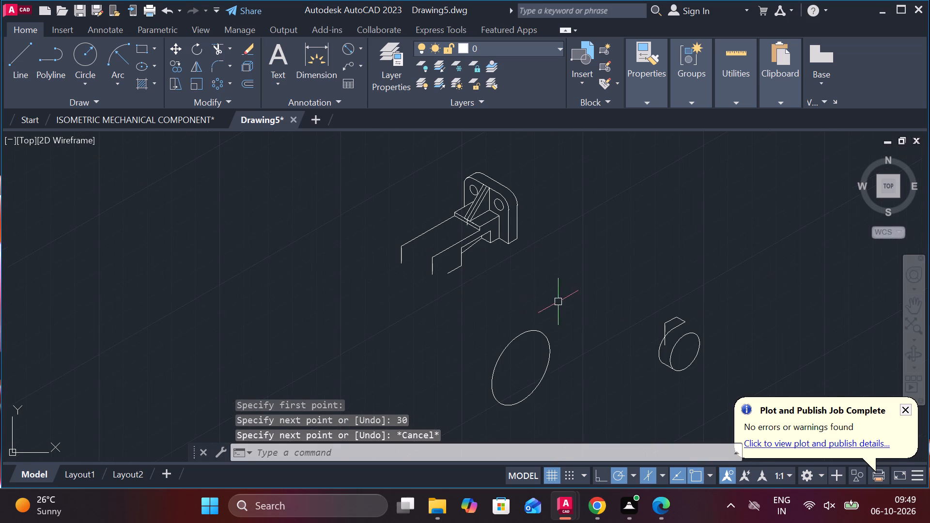
{"action": "middle_click_drag", "start_coordinate": [533, 300], "coordinate": [494, 292]}
{"action": "middle_click_drag", "start_coordinate": [674, 331], "coordinate": [625, 296]}
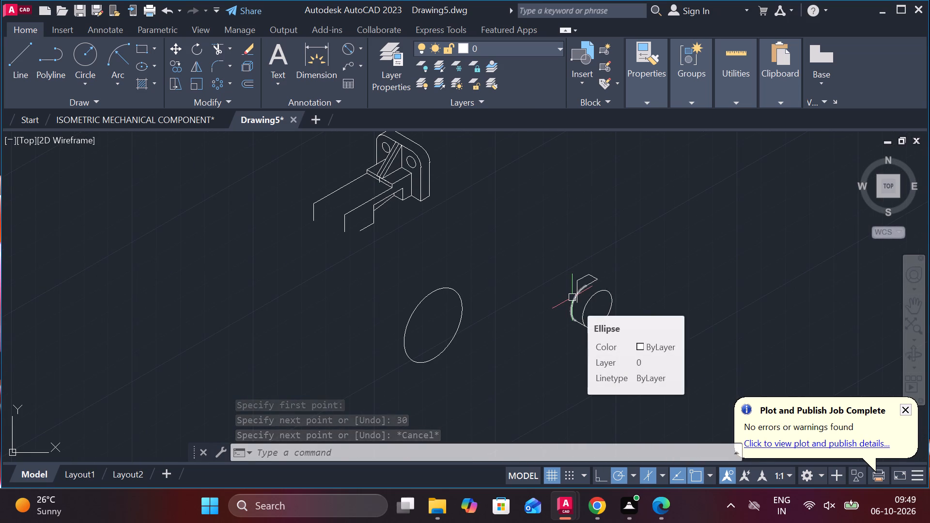
{"action": "scroll", "coordinate": [593, 323], "scroll_direction": "up", "scroll_amount": 2}
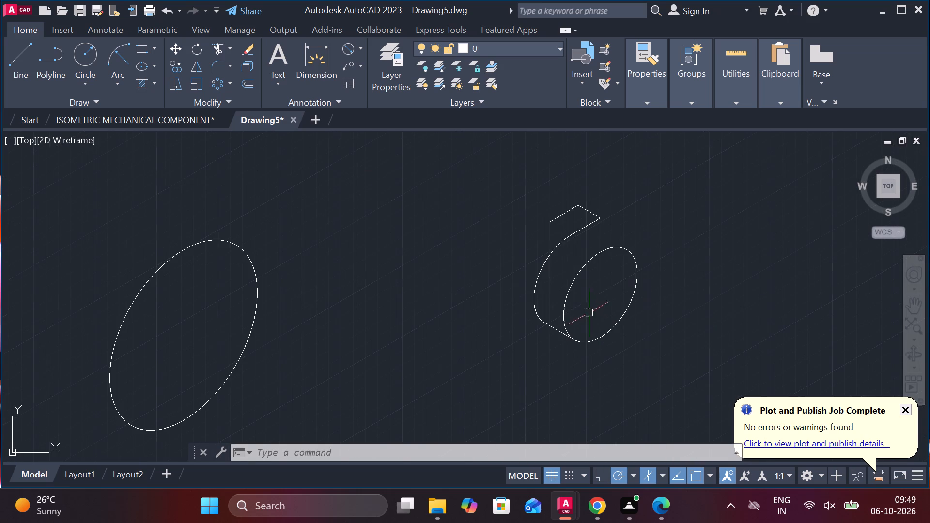
{"action": "left_click", "coordinate": [551, 237]}
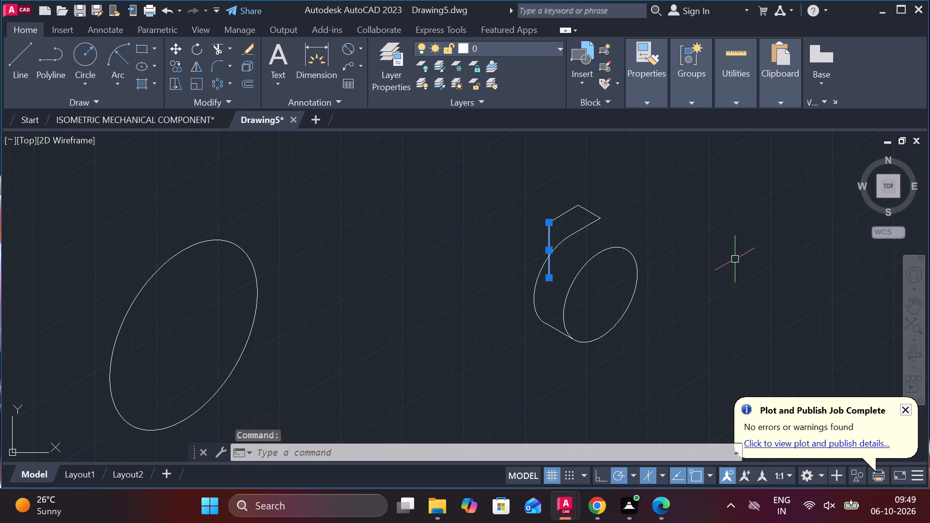
{"action": "type", "text": "E"}
{"action": "key", "text": "space"}
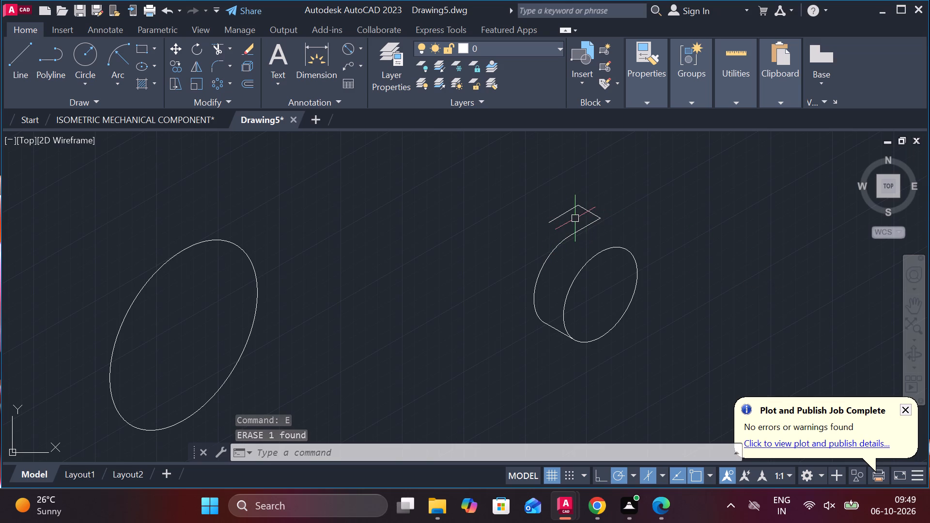
Copy the rear isocircle's remaining arc 18 units at about 158°, toward the open end of the outline.
{"action": "left_click", "coordinate": [548, 267]}
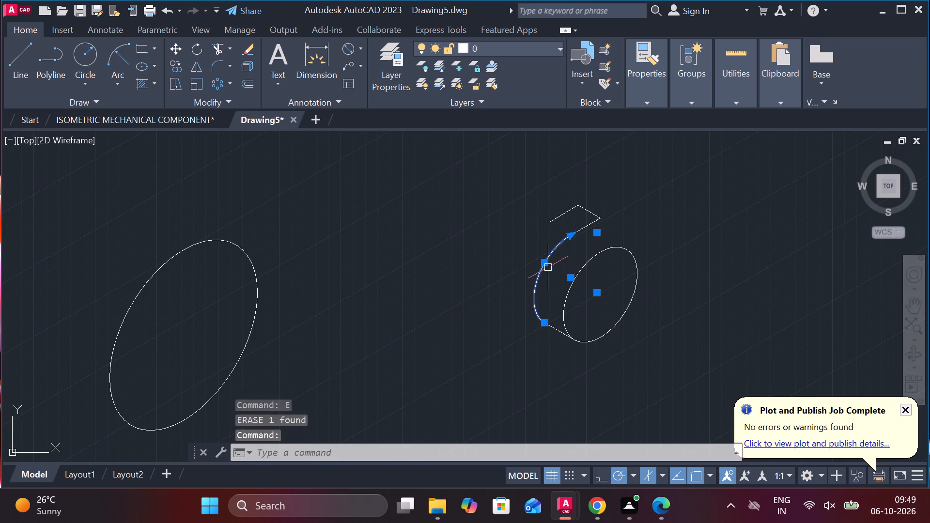
{"action": "type", "text": "CO"}
{"action": "key", "text": "Return"}
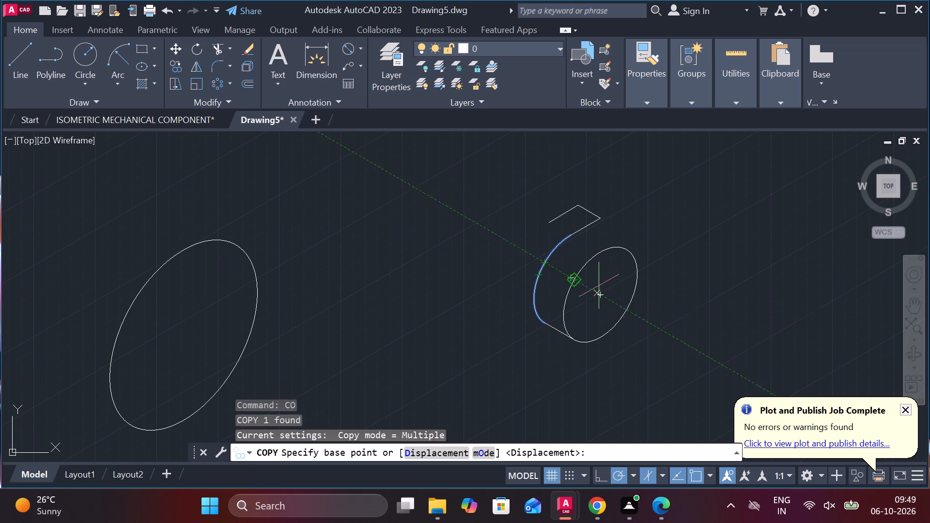
{"action": "scroll", "coordinate": [600, 281], "scroll_direction": "up", "scroll_amount": 1}
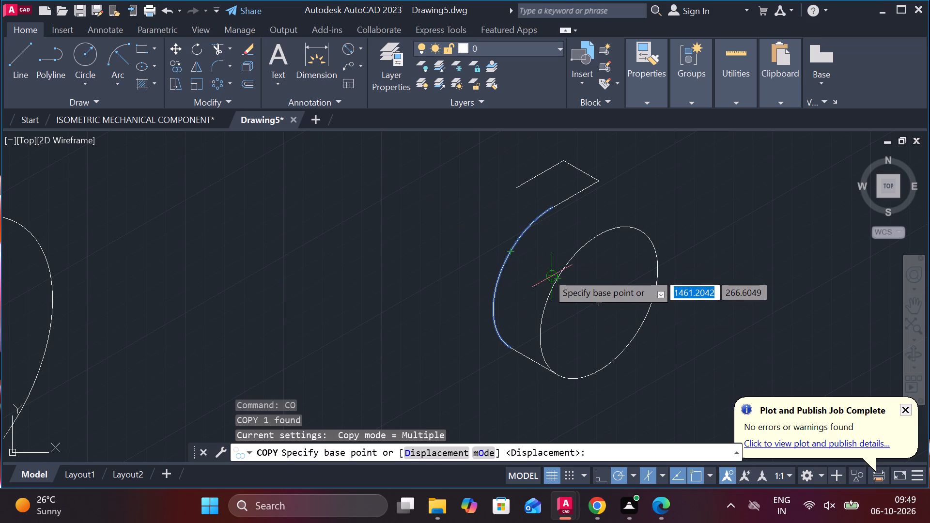
{"action": "left_click", "coordinate": [547, 273]}
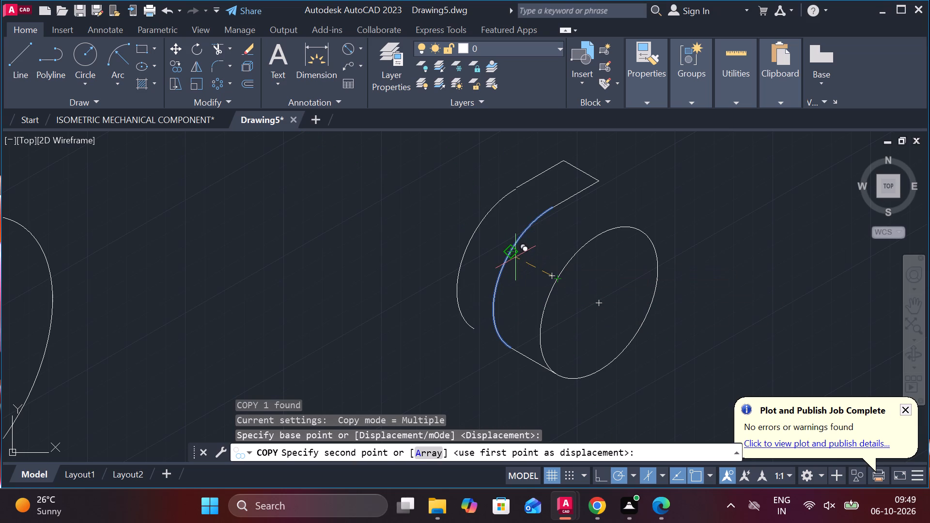
{"action": "scroll", "coordinate": [515, 257], "scroll_direction": "up", "scroll_amount": 1}
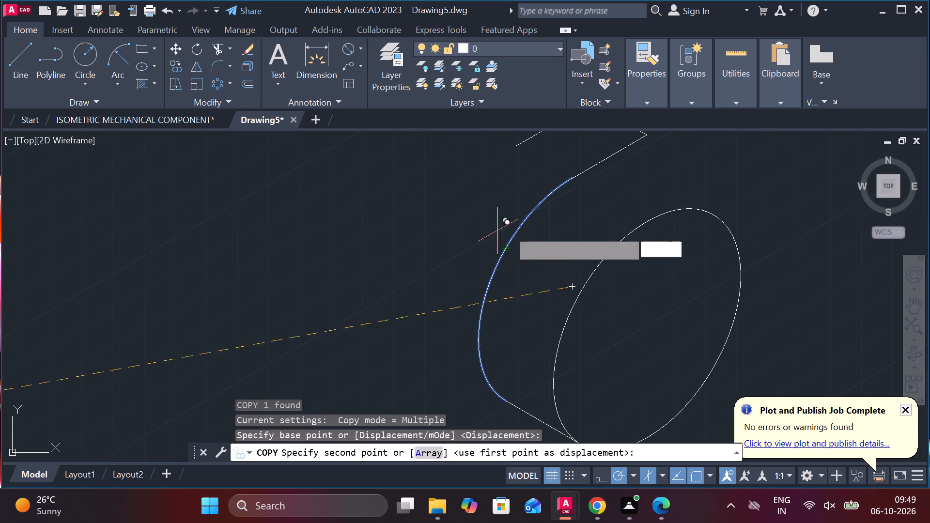
{"action": "scroll", "coordinate": [507, 241], "scroll_direction": "down", "scroll_amount": 1}
{"action": "middle_click_drag", "start_coordinate": [509, 242], "coordinate": [578, 293]}
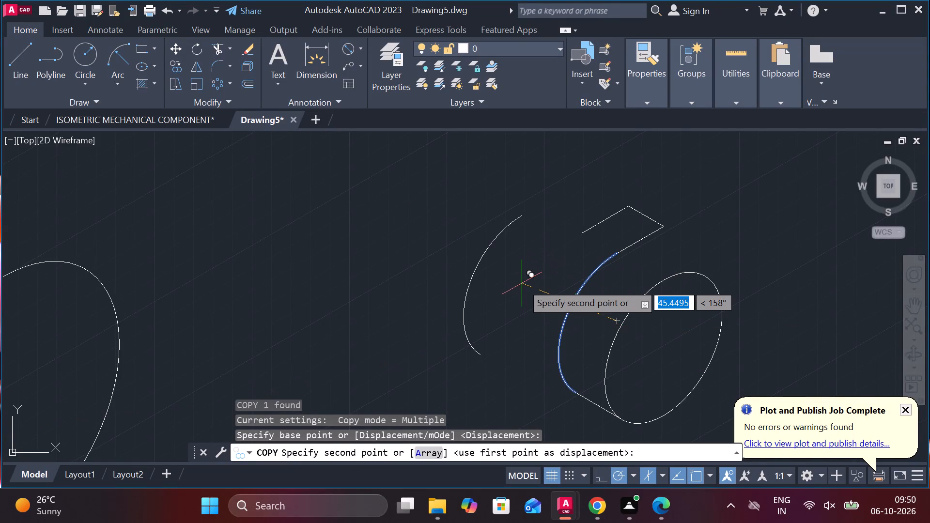
{"action": "key", "text": "1"}
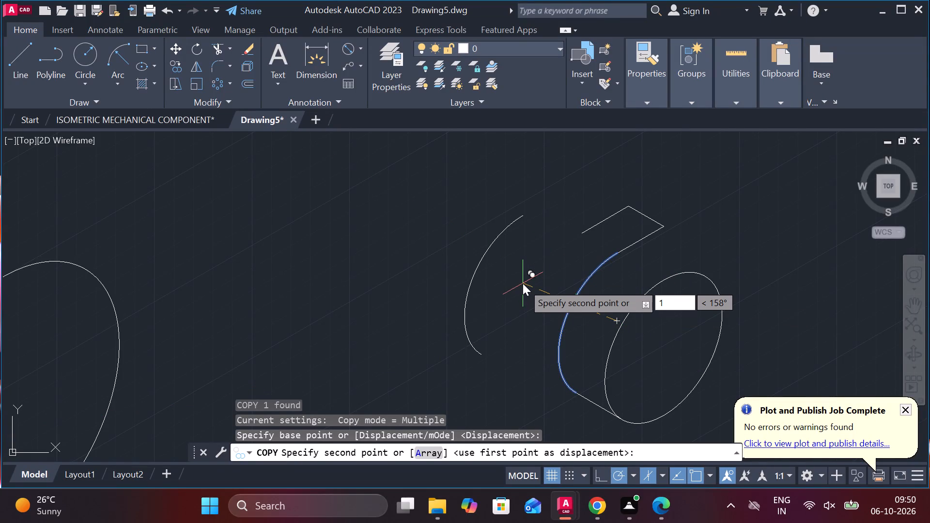
{"action": "key", "text": "8"}
{"action": "key", "text": "Return"}
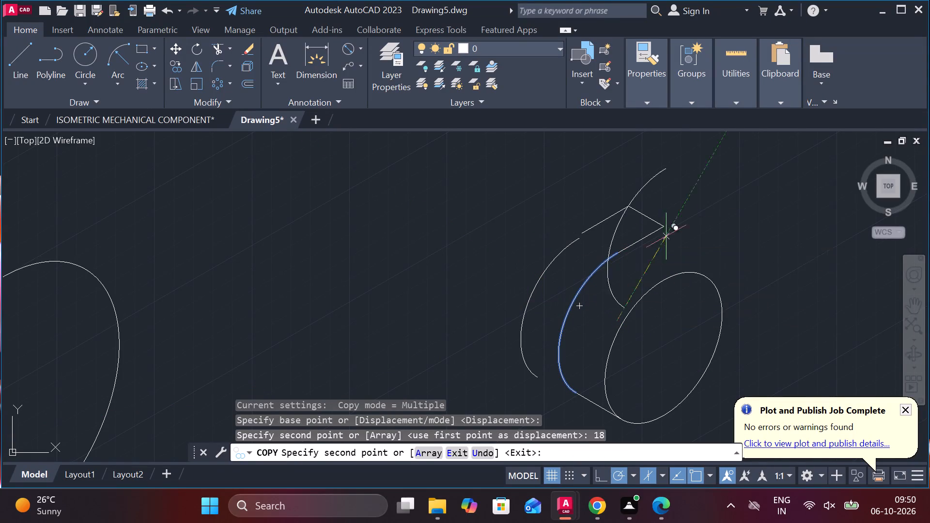
{"action": "key", "text": "grave"}
{"action": "key", "text": "Escape"}
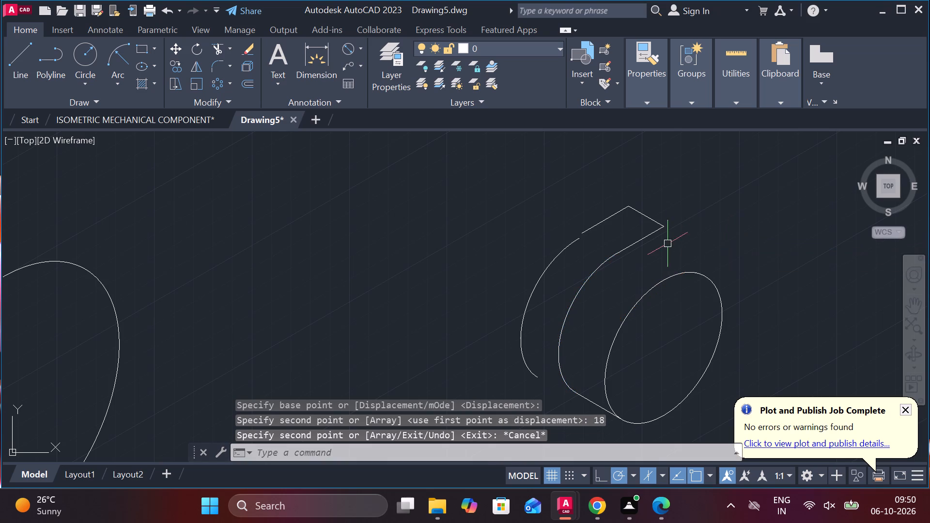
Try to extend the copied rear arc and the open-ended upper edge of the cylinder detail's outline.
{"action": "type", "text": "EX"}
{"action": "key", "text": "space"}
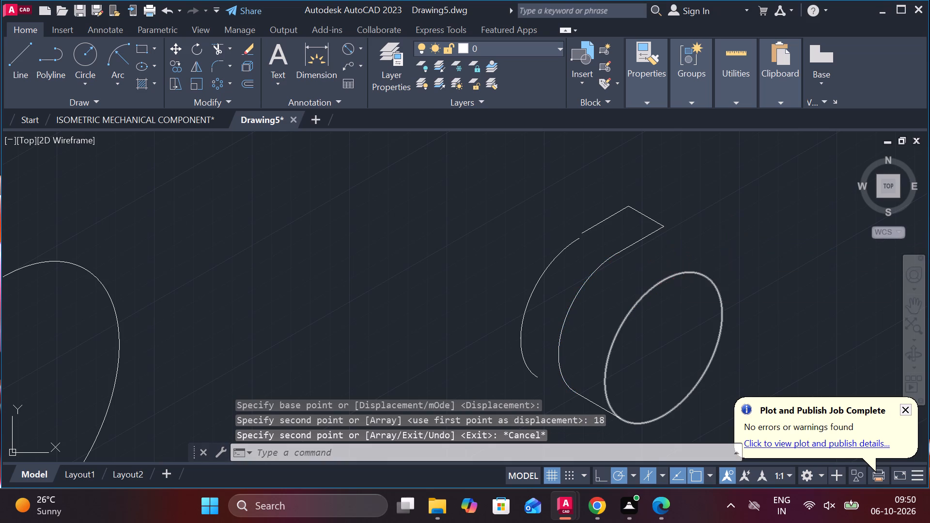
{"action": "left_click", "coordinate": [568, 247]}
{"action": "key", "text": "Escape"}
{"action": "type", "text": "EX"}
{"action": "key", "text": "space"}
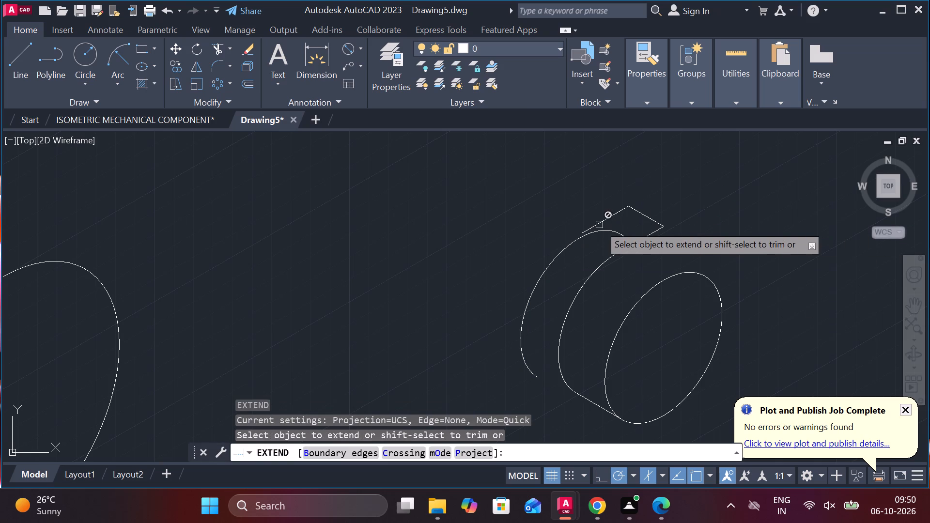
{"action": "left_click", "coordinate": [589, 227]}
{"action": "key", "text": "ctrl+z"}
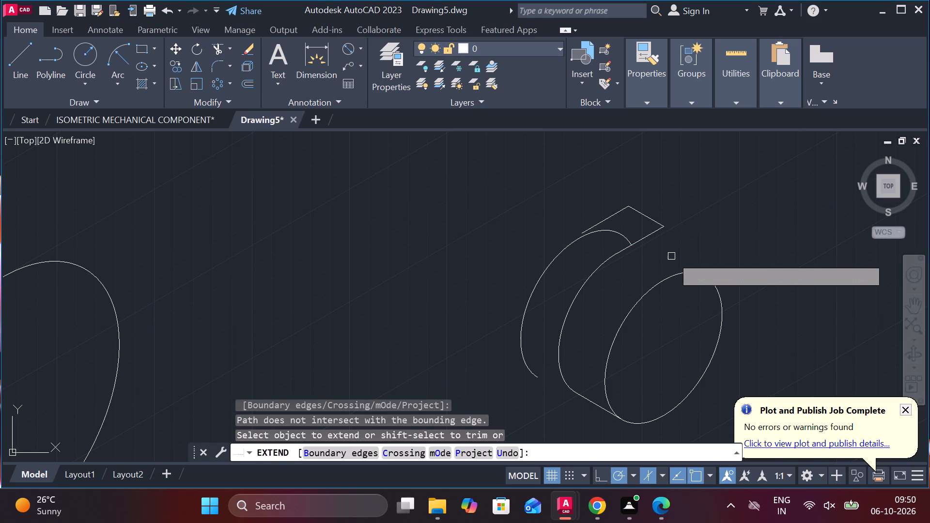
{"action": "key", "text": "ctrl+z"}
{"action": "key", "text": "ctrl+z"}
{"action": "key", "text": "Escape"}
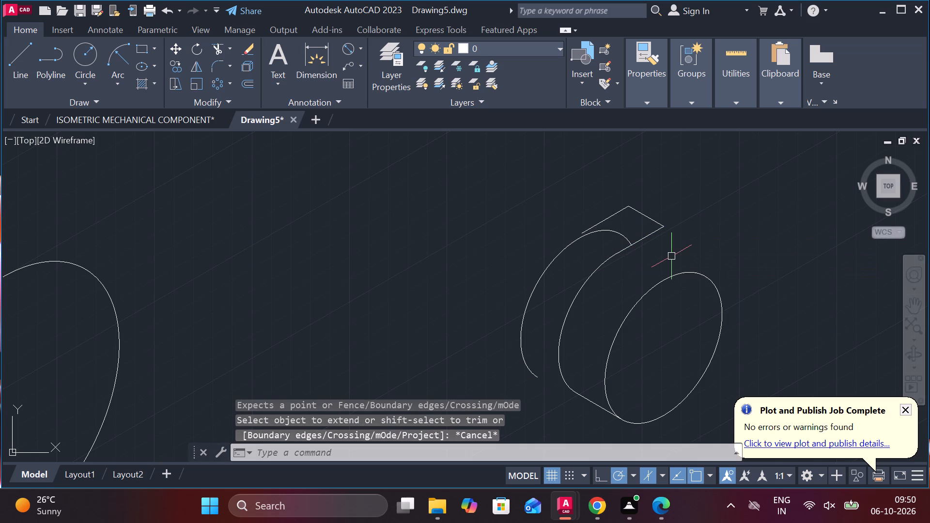
Undo the extension, the arc copy and the erasure of the outline's vertical segment on the cylinder detail.
{"action": "key", "text": "ctrl+z"}
{"action": "key", "text": "ctrl+z"}
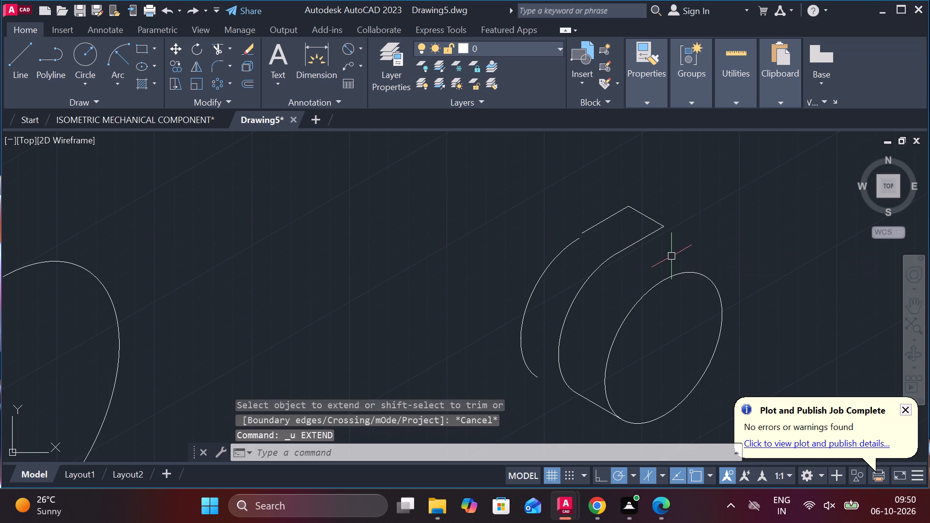
{"action": "key", "text": "ctrl+z"}
{"action": "key", "text": "ctrl+z"}
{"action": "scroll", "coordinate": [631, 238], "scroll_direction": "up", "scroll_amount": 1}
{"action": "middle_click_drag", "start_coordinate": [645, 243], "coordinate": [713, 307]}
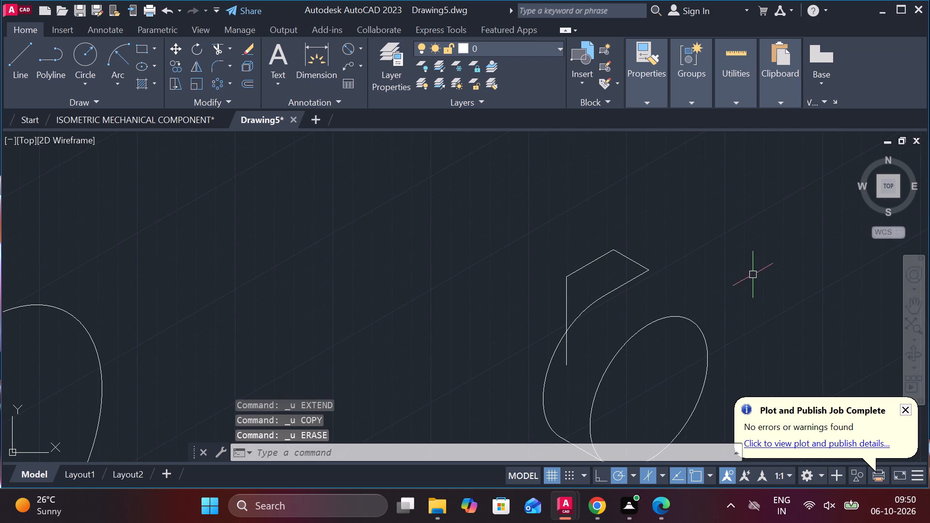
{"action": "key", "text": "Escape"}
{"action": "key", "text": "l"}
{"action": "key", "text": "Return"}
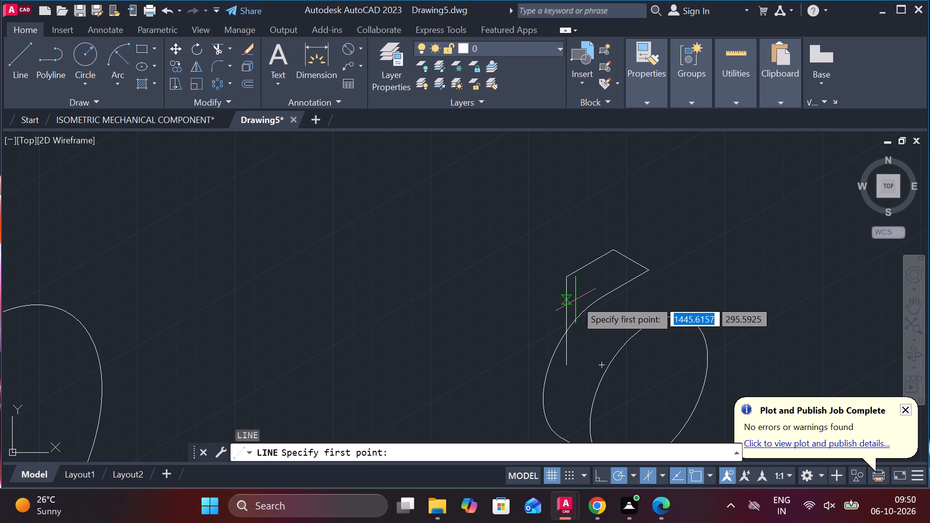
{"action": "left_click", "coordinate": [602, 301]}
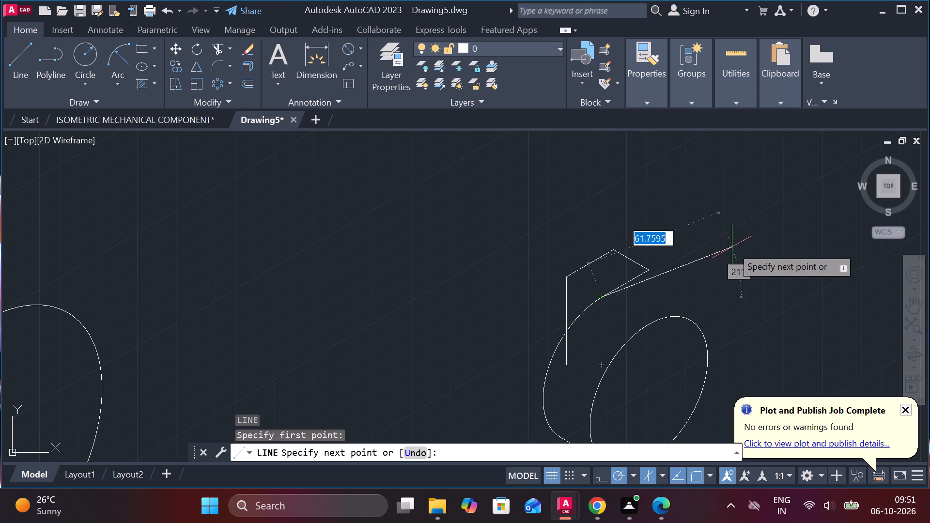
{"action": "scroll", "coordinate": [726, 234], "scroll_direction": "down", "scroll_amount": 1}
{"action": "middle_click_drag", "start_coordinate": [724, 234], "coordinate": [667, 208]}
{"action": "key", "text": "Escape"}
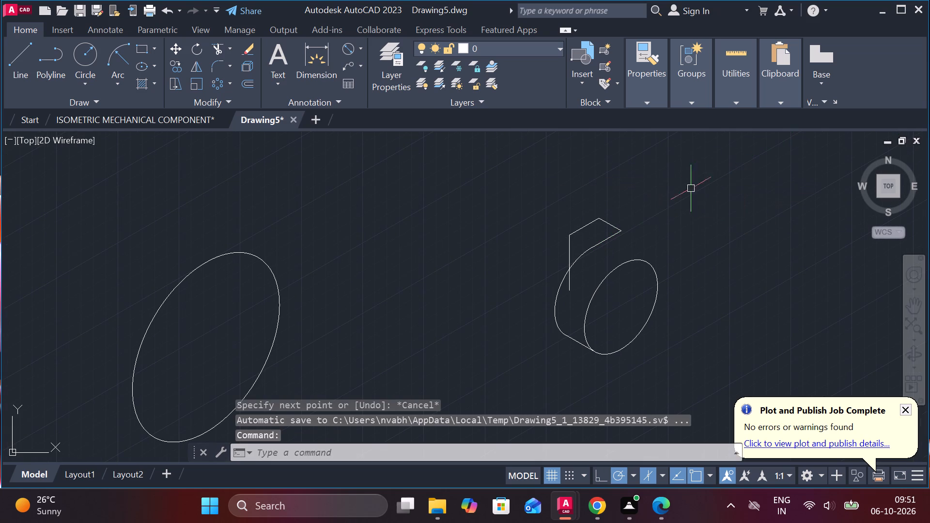
Erase the three slanted outline lines above the cylinder detail and its vertical segment.
{"action": "left_click", "coordinate": [619, 224]}
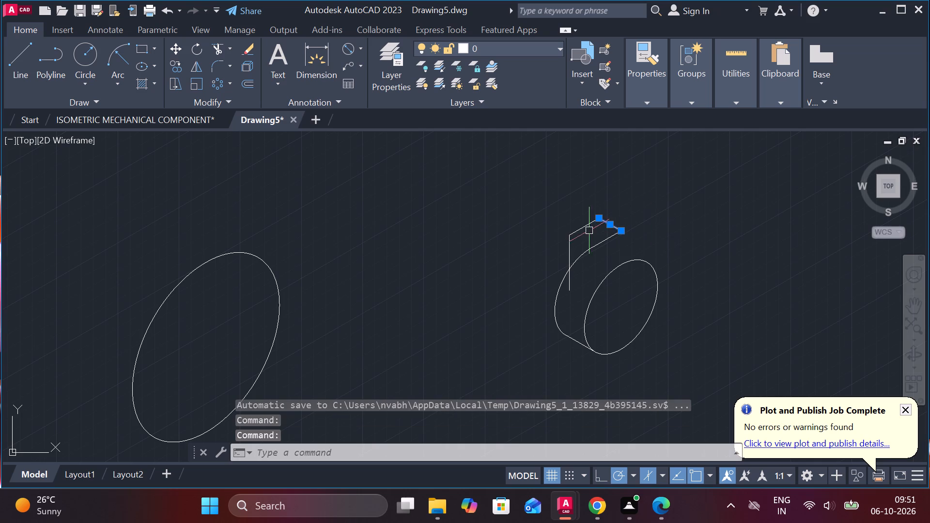
{"action": "left_click", "coordinate": [572, 231]}
{"action": "left_click", "coordinate": [602, 240]}
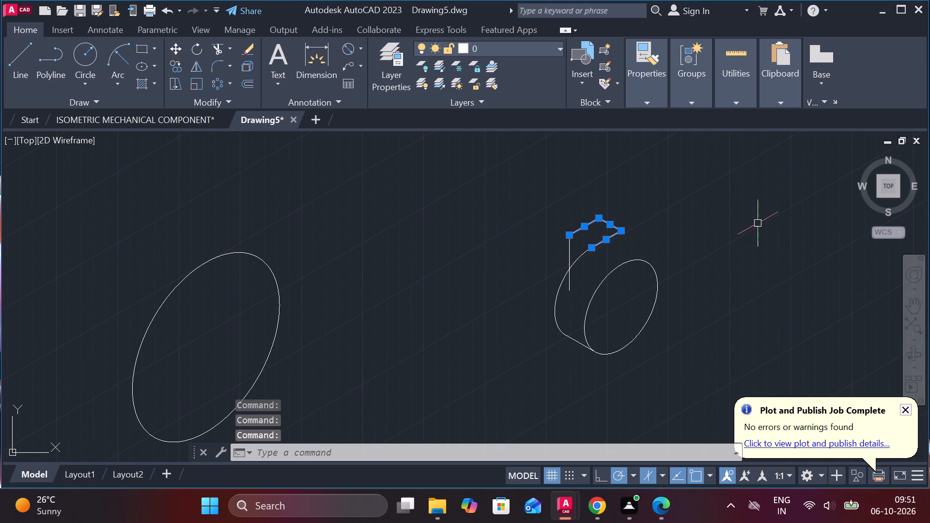
{"action": "key", "text": "e"}
{"action": "key", "text": "Return"}
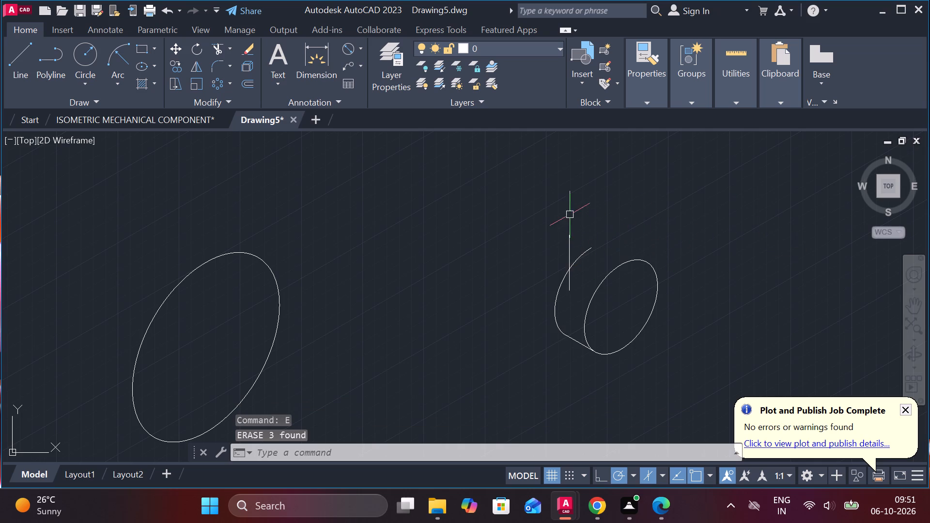
{"action": "left_click", "coordinate": [569, 235]}
{"action": "key", "text": "e"}
{"action": "key", "text": "Return"}
Copy the cylinder detail's front isocircle 24 units along 150° from its centre to form the full rear isocircle.
{"action": "left_click", "coordinate": [620, 268]}
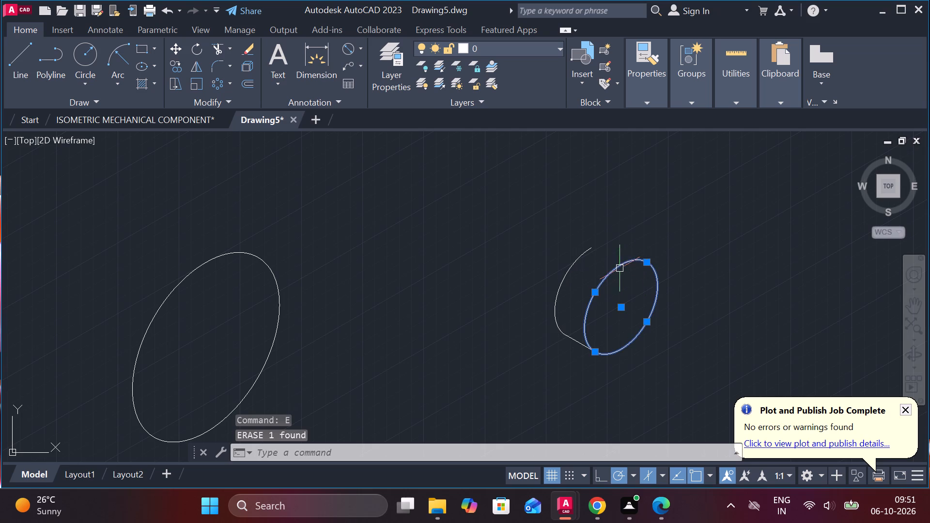
{"action": "type", "text": "CO"}
{"action": "key", "text": "Return"}
{"action": "left_click", "coordinate": [617, 311]}
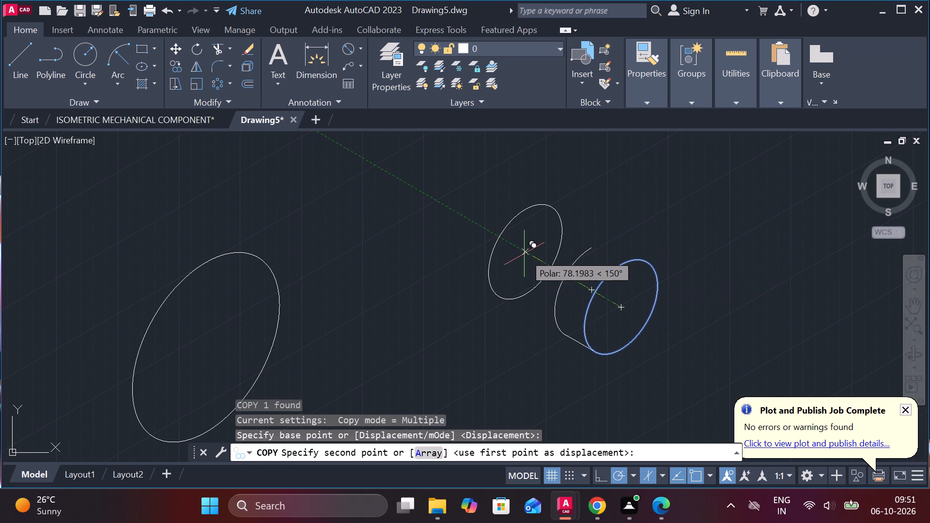
{"action": "type", "text": "24"}
{"action": "key", "text": "Return"}
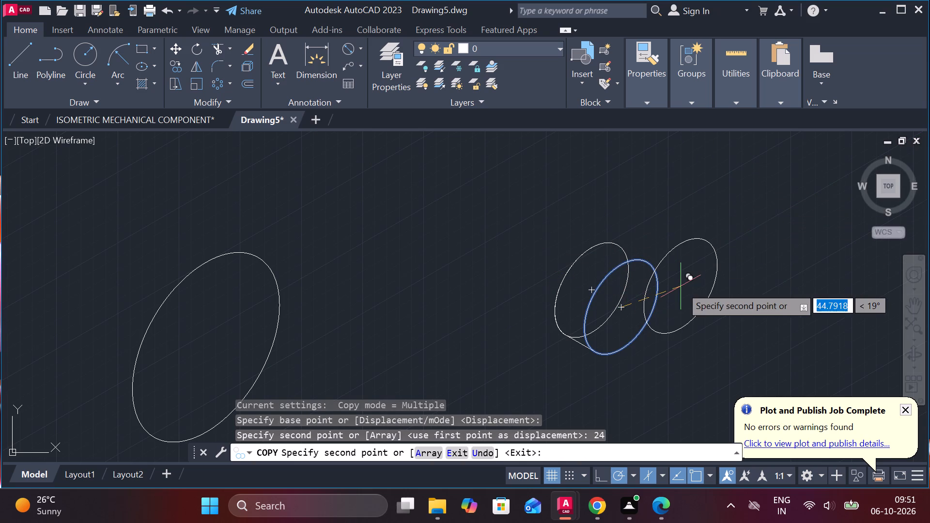
{"action": "key", "text": "ctrl+z"}
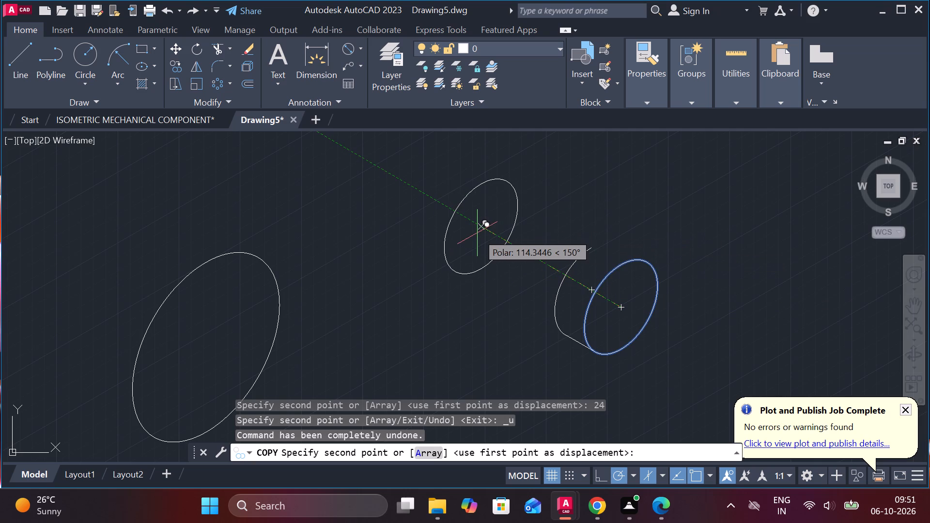
{"action": "type", "text": "24"}
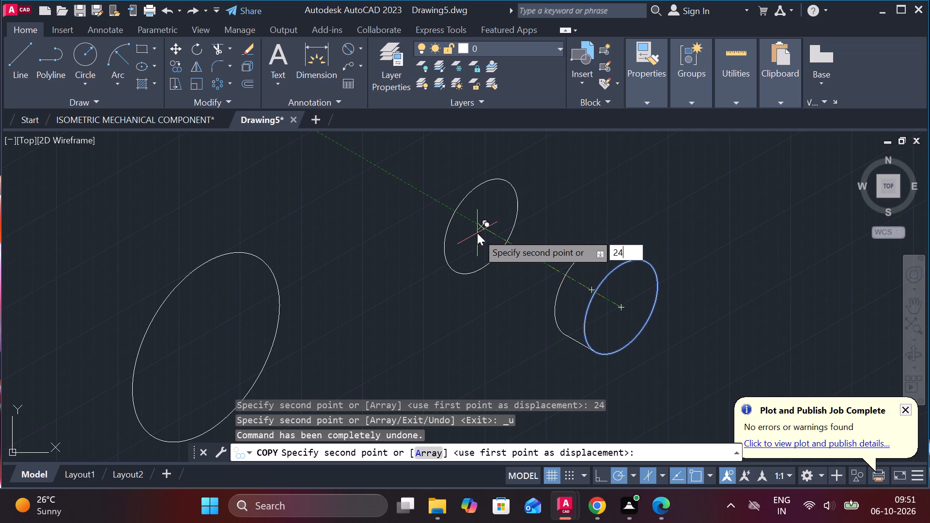
{"action": "key", "text": "Return"}
{"action": "key", "text": "Escape"}
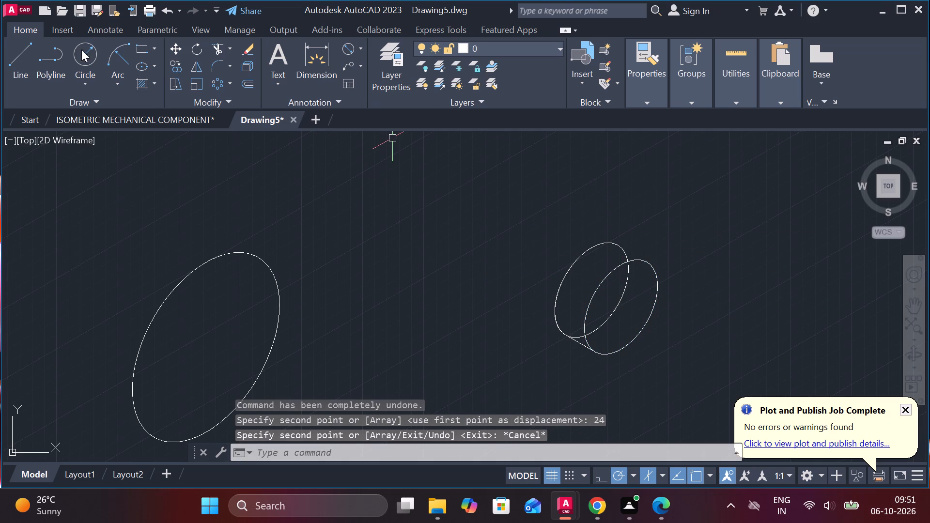
Draw a line joining the upper quadrant points of the cylinder detail's rear and front isocircles.
{"action": "left_click", "coordinate": [22, 58]}
{"action": "left_click", "coordinate": [613, 239]}
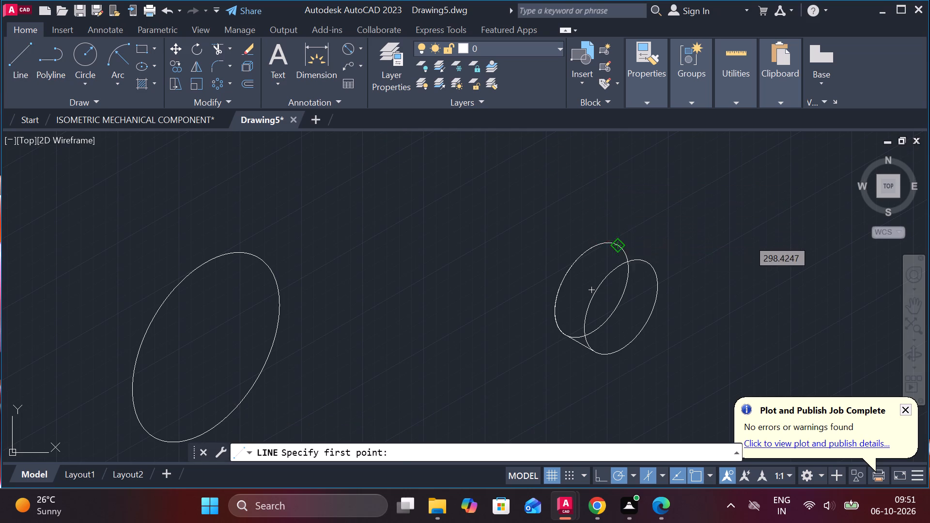
{"action": "left_click", "coordinate": [645, 261]}
{"action": "key", "text": "Escape"}
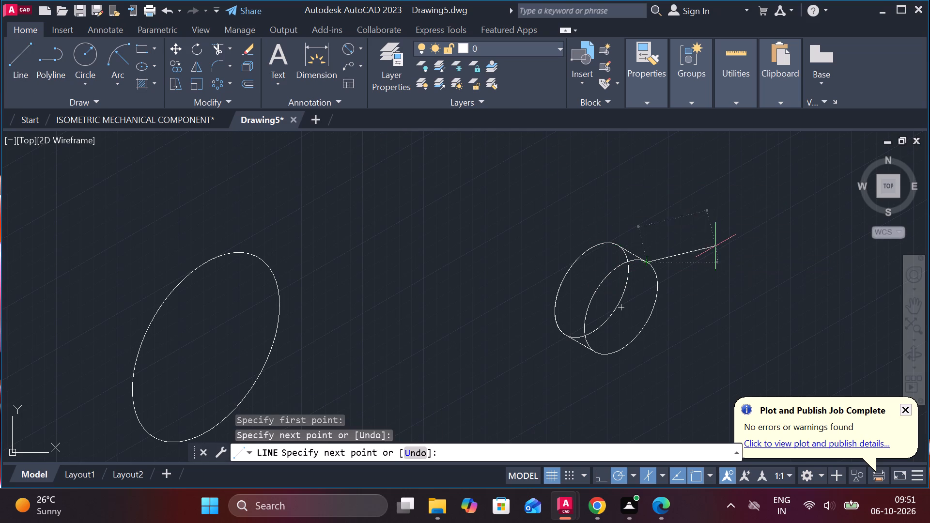
Move the whole cylinder detail by its front isocircle's centre to the lower end of the middle arm's 30-long vertical line.
{"action": "scroll", "coordinate": [694, 277], "scroll_direction": "down", "scroll_amount": 1}
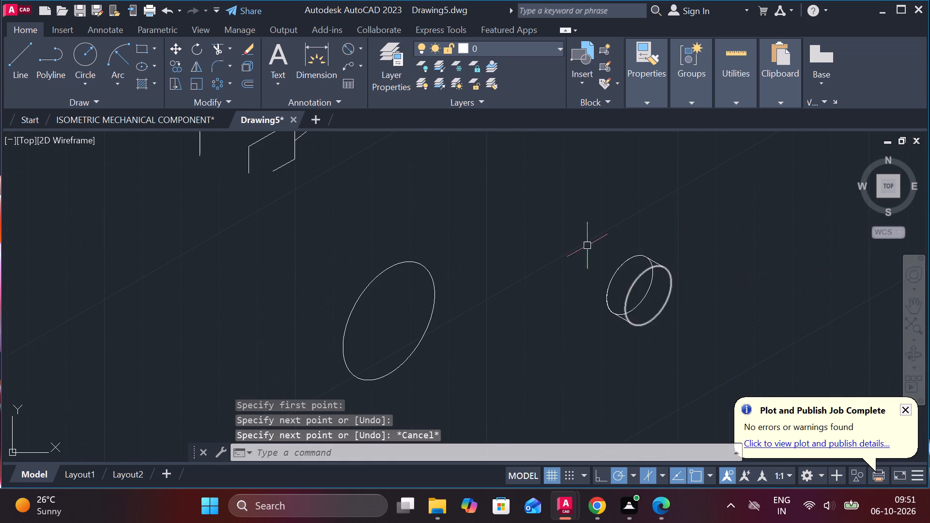
{"action": "left_click", "coordinate": [555, 222]}
{"action": "left_click", "coordinate": [694, 365]}
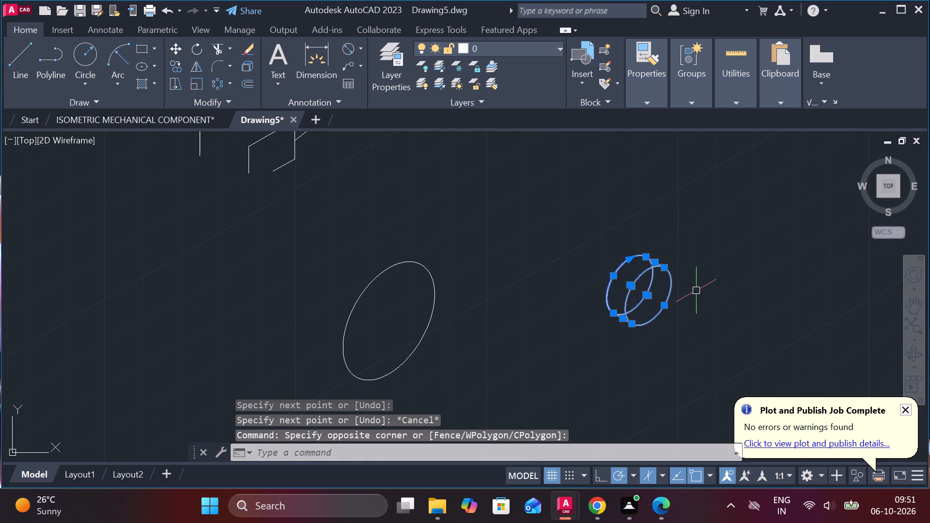
{"action": "scroll", "coordinate": [621, 263], "scroll_direction": "down", "scroll_amount": 2}
{"action": "scroll", "coordinate": [497, 215], "scroll_direction": "up", "scroll_amount": 2}
{"action": "middle_click_drag", "start_coordinate": [498, 217], "coordinate": [513, 240]}
{"action": "middle_click_drag", "start_coordinate": [515, 270], "coordinate": [439, 221]}
{"action": "key", "text": "m"}
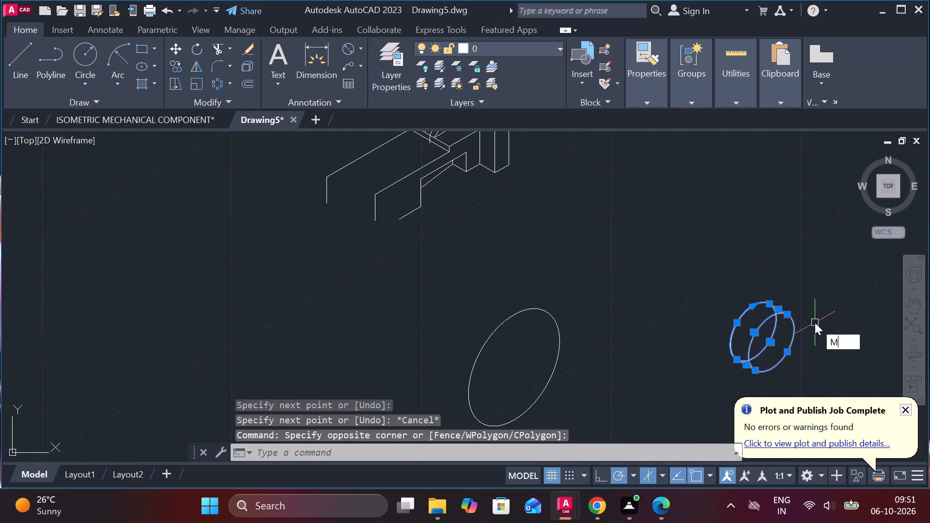
{"action": "key", "text": "Return"}
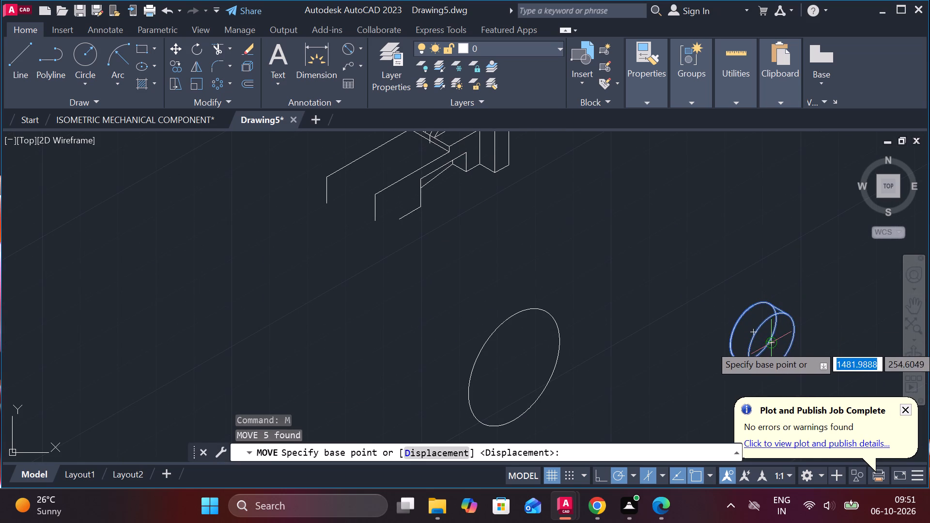
{"action": "left_click", "coordinate": [774, 346]}
{"action": "scroll", "coordinate": [383, 245], "scroll_direction": "up", "scroll_amount": 1}
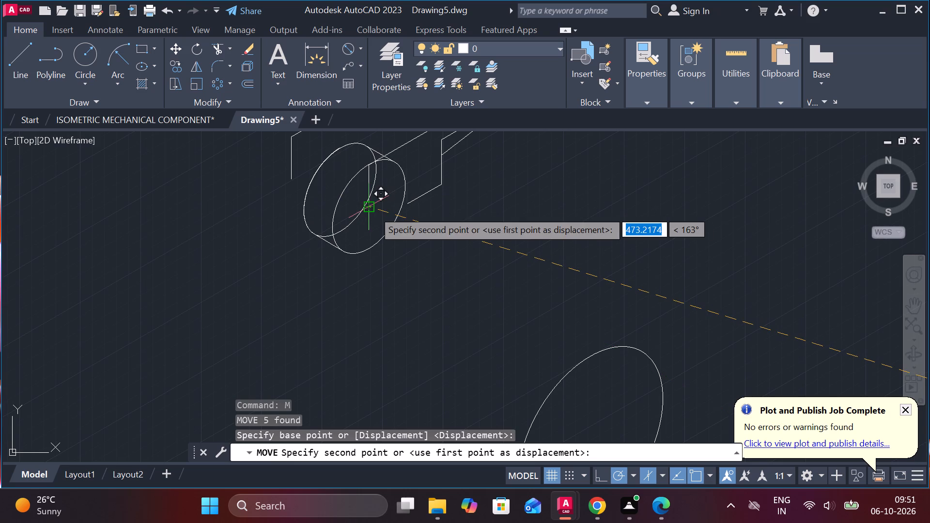
{"action": "scroll", "coordinate": [373, 210], "scroll_direction": "up", "scroll_amount": 2}
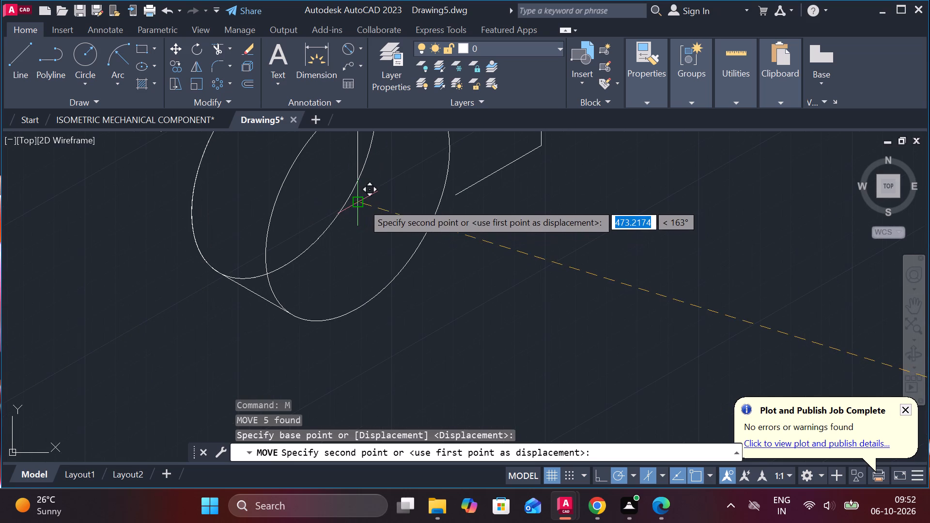
{"action": "left_click", "coordinate": [362, 203]}
{"action": "scroll", "coordinate": [373, 203], "scroll_direction": "down", "scroll_amount": 2}
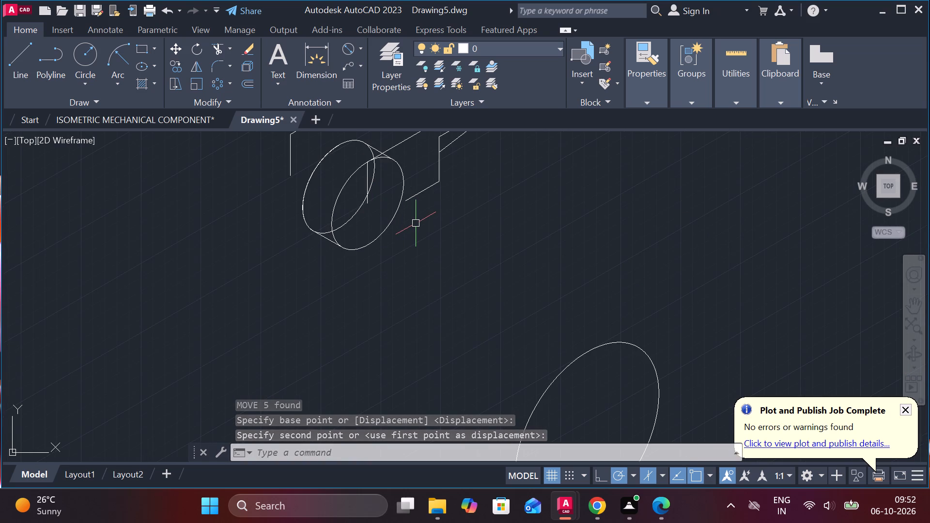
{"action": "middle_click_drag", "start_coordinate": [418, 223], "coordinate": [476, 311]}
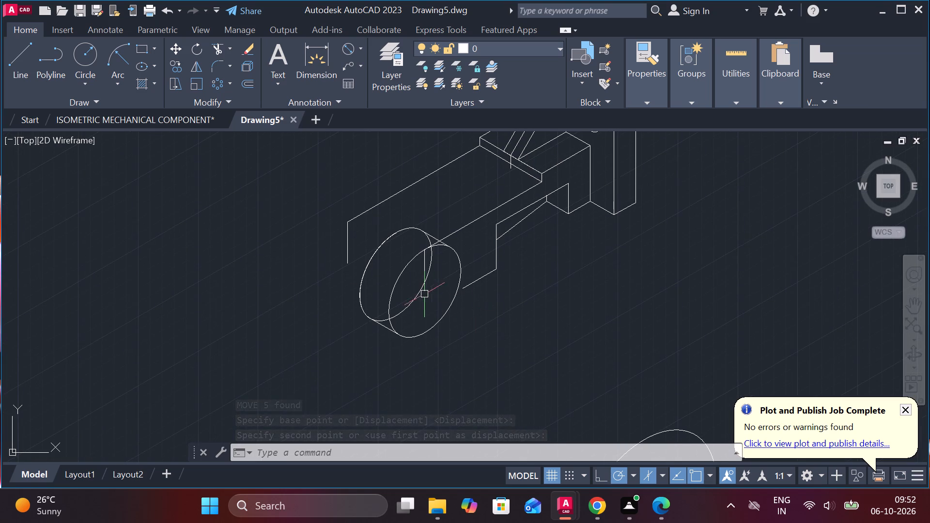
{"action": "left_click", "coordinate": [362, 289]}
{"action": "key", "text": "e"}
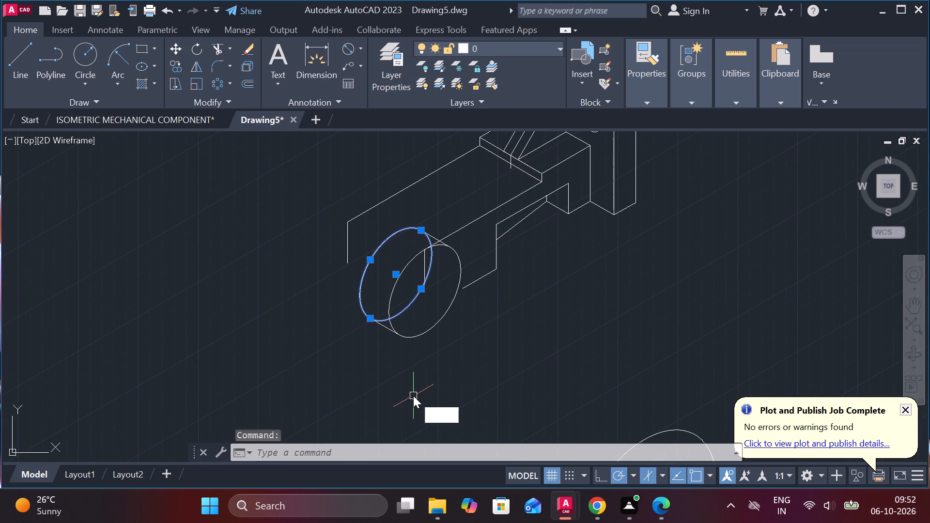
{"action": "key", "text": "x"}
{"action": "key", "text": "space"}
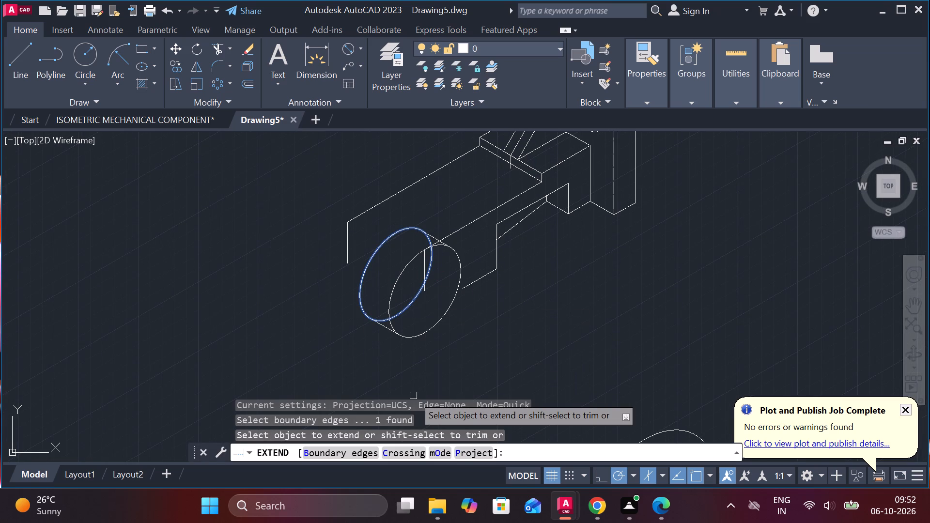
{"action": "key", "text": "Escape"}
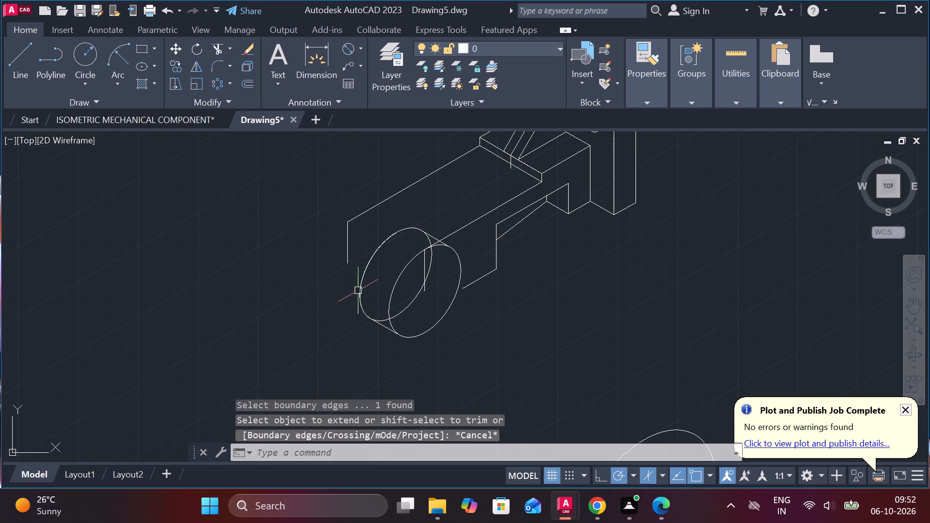
Erase the full rear isocircle of the cylinder, keeping the partial arc that overlaps it.
{"action": "left_click", "coordinate": [359, 289]}
{"action": "type", "text": "E"}
{"action": "key", "text": "space"}
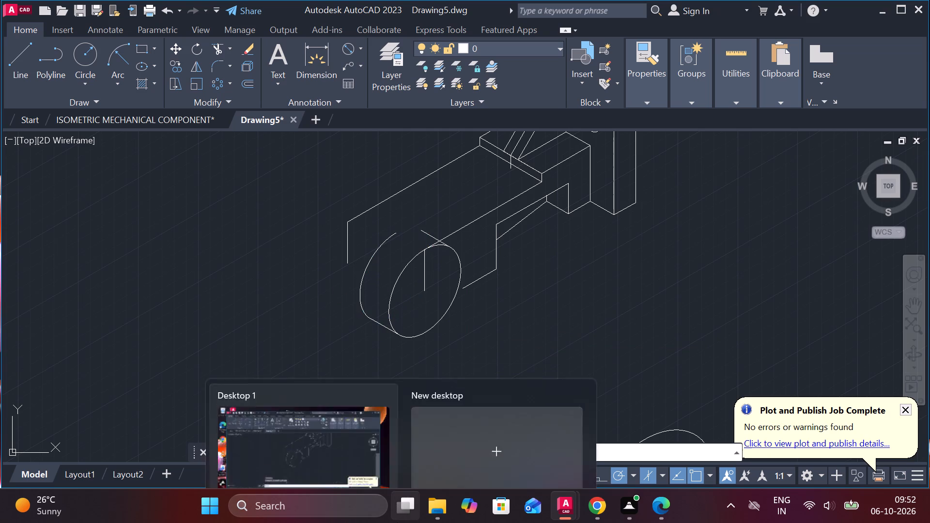
Extend the cylinder's partial rear arc over the top until it meets the front isocircle.
{"action": "left_click", "coordinate": [371, 268]}
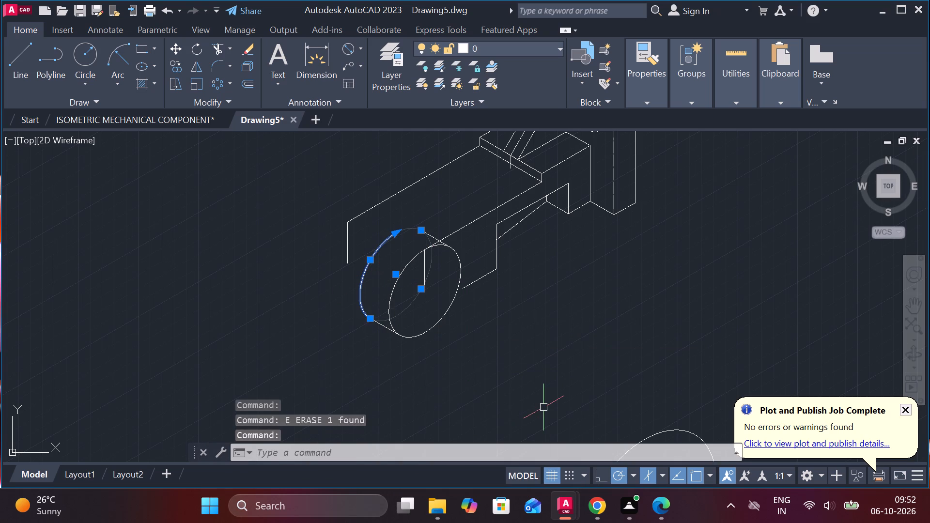
{"action": "key", "text": "Escape"}
{"action": "key", "text": "e"}
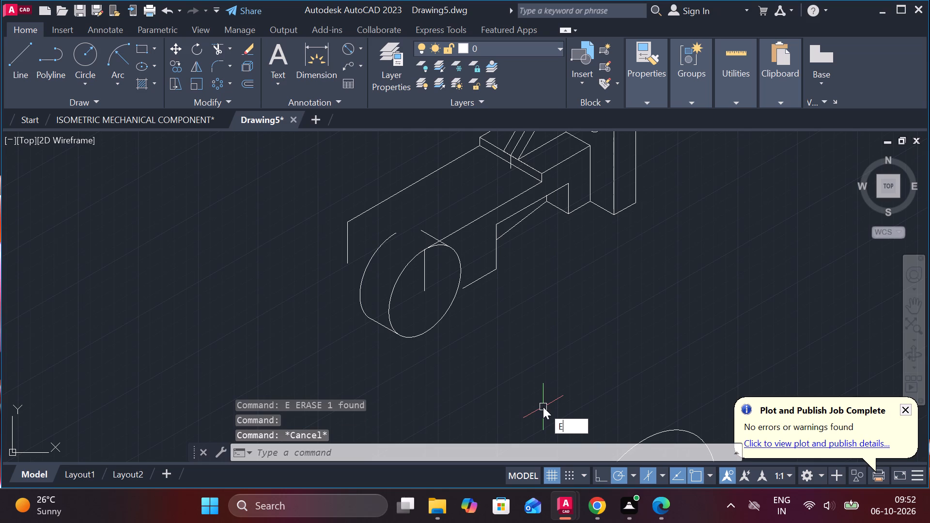
{"action": "key", "text": "x"}
{"action": "key", "text": "Return"}
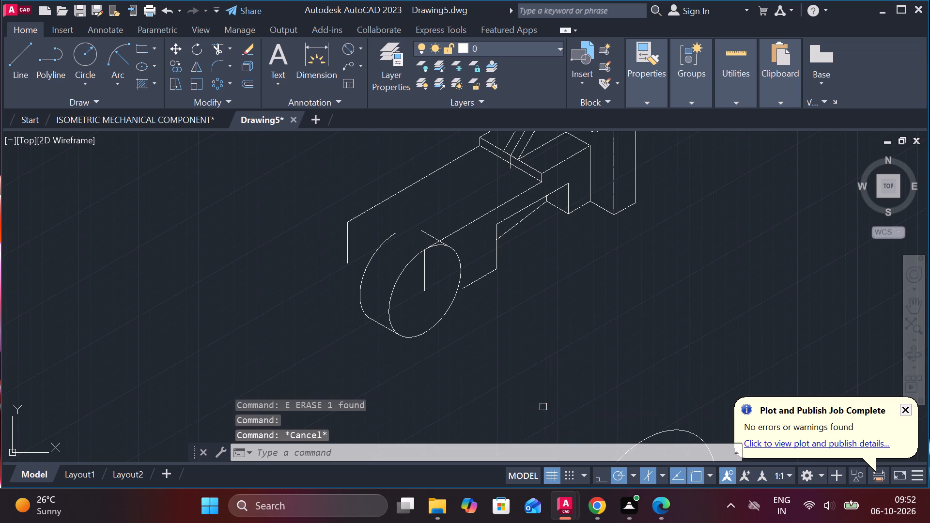
{"action": "left_click", "coordinate": [369, 265]}
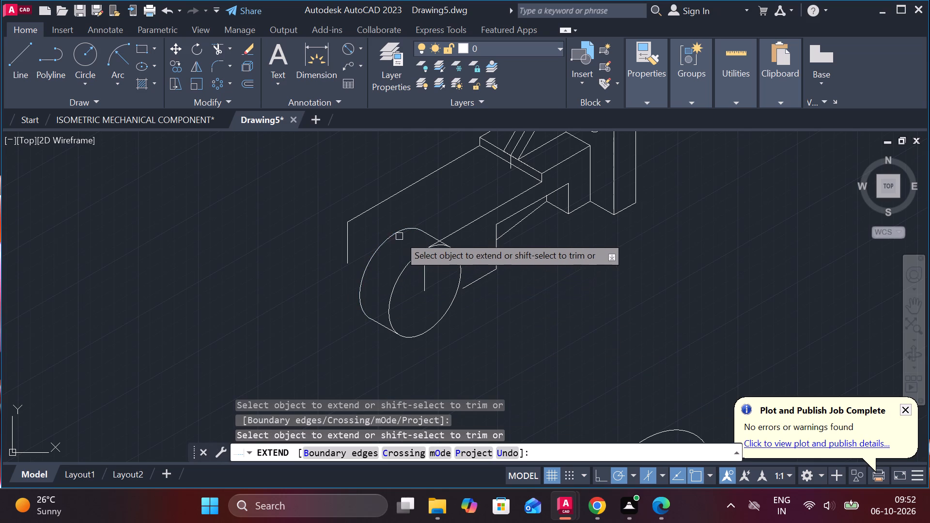
{"action": "left_click", "coordinate": [405, 231]}
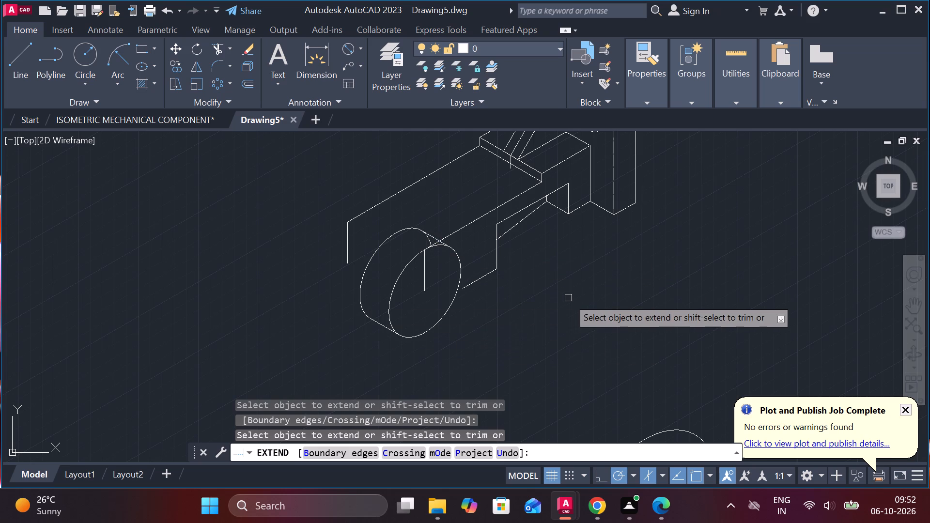
{"action": "key", "text": "Escape"}
Copy the whole cylinder by its front isocircle's centre to the lower end of the vertical line at the arm's far edge.
{"action": "scroll", "coordinate": [568, 298], "scroll_direction": "down", "scroll_amount": 1}
{"action": "middle_click_drag", "start_coordinate": [572, 298], "coordinate": [622, 320]}
{"action": "scroll", "coordinate": [495, 333], "scroll_direction": "up", "scroll_amount": 1}
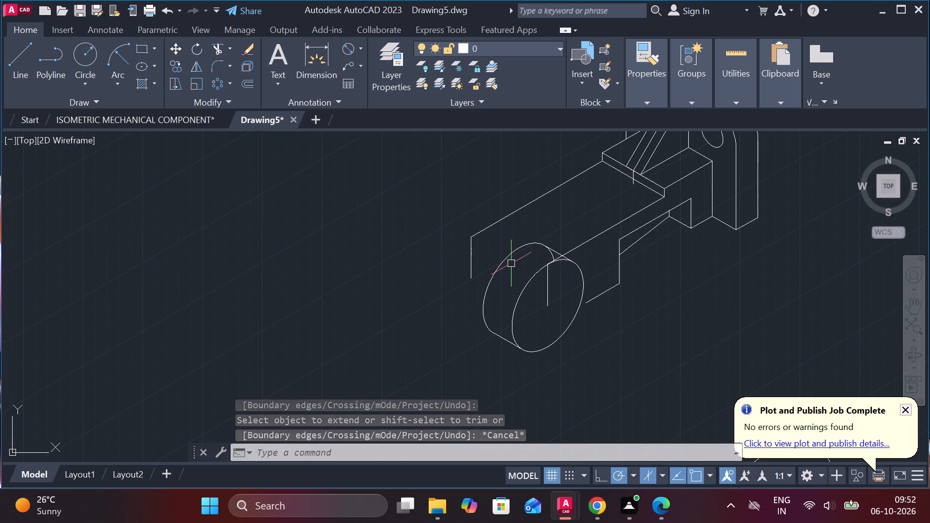
{"action": "key", "text": "Escape"}
{"action": "left_click", "coordinate": [490, 259]}
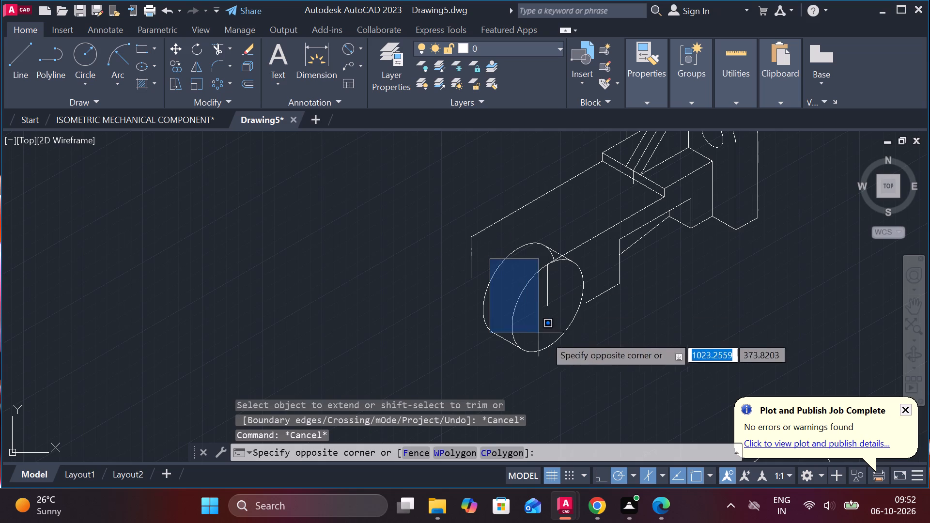
{"action": "left_click", "coordinate": [584, 351]}
{"action": "key", "text": "Escape"}
{"action": "left_click", "coordinate": [515, 307]}
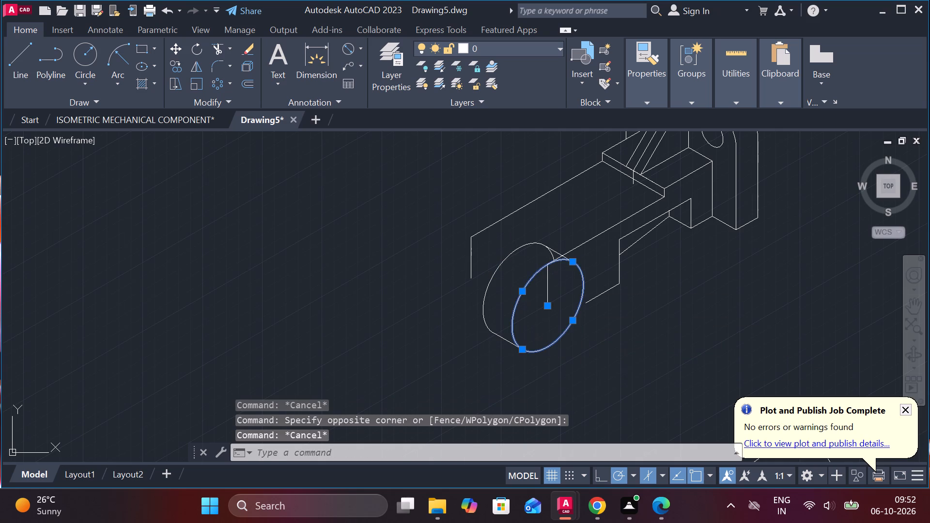
{"action": "left_click", "coordinate": [494, 277]}
{"action": "left_click", "coordinate": [504, 344]}
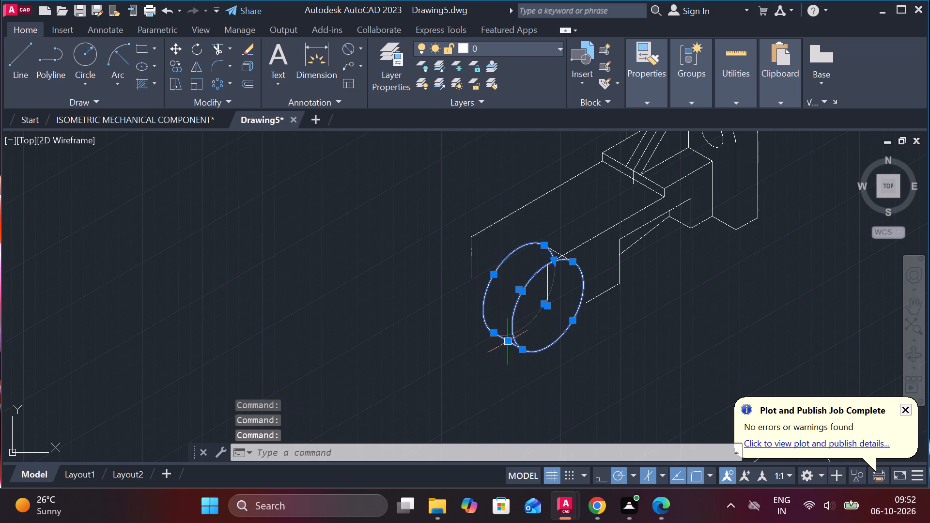
{"action": "scroll", "coordinate": [524, 243], "scroll_direction": "up", "scroll_amount": 2}
{"action": "left_click", "coordinate": [603, 264]}
{"action": "scroll", "coordinate": [606, 256], "scroll_direction": "down", "scroll_amount": 2}
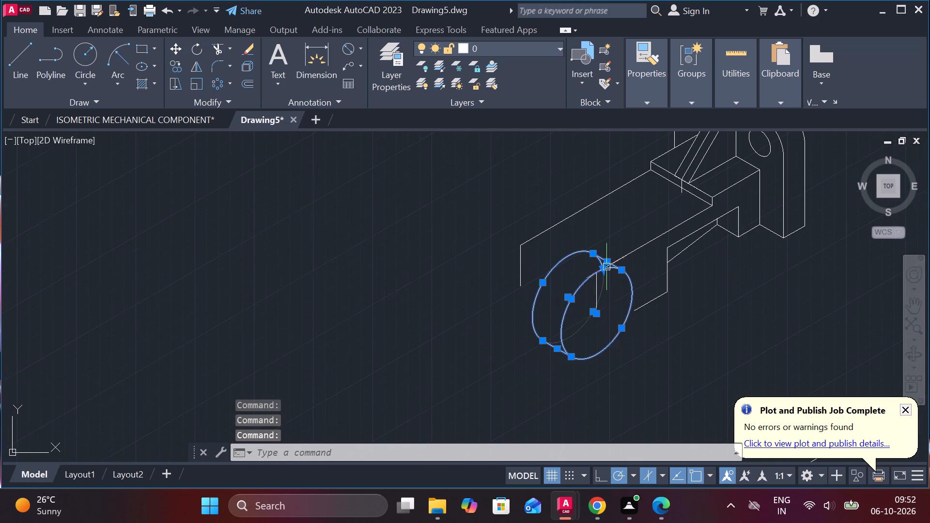
{"action": "type", "text": "CO"}
{"action": "key", "text": "Return"}
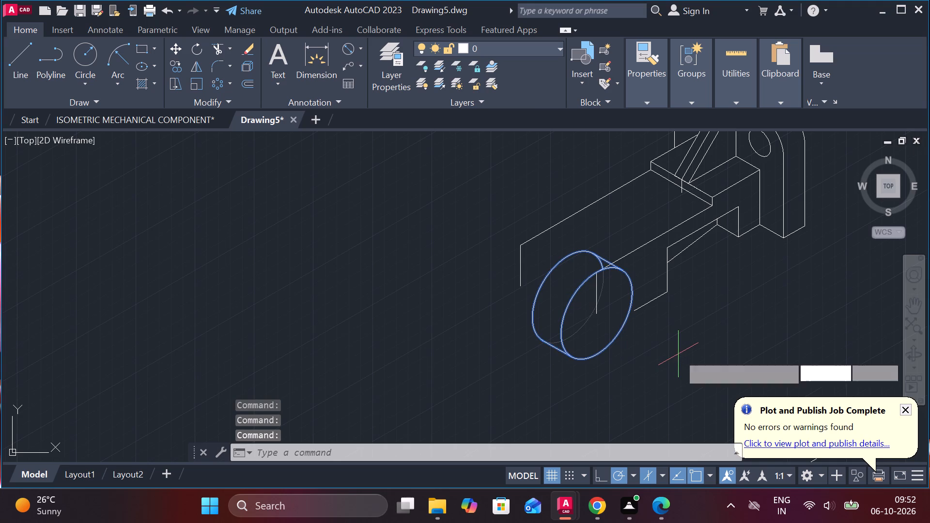
{"action": "left_click", "coordinate": [596, 317]}
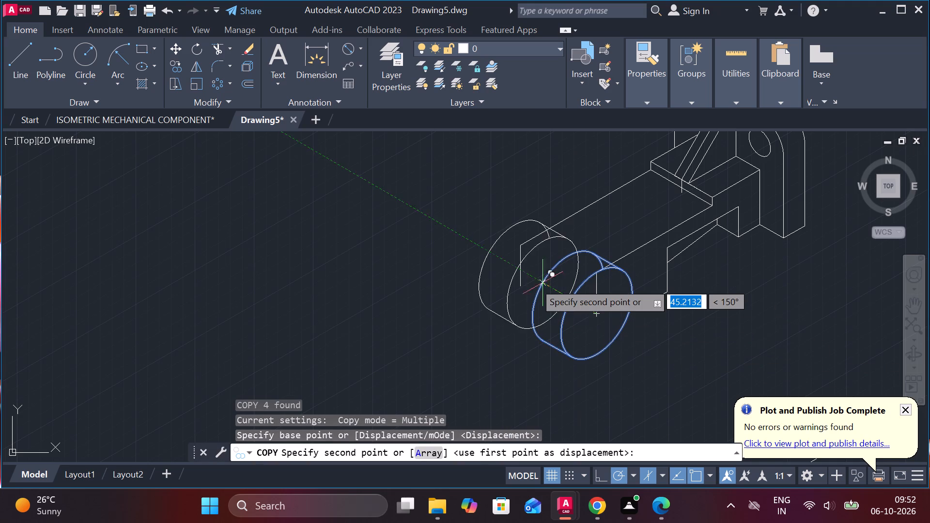
{"action": "scroll", "coordinate": [533, 282], "scroll_direction": "up", "scroll_amount": 2}
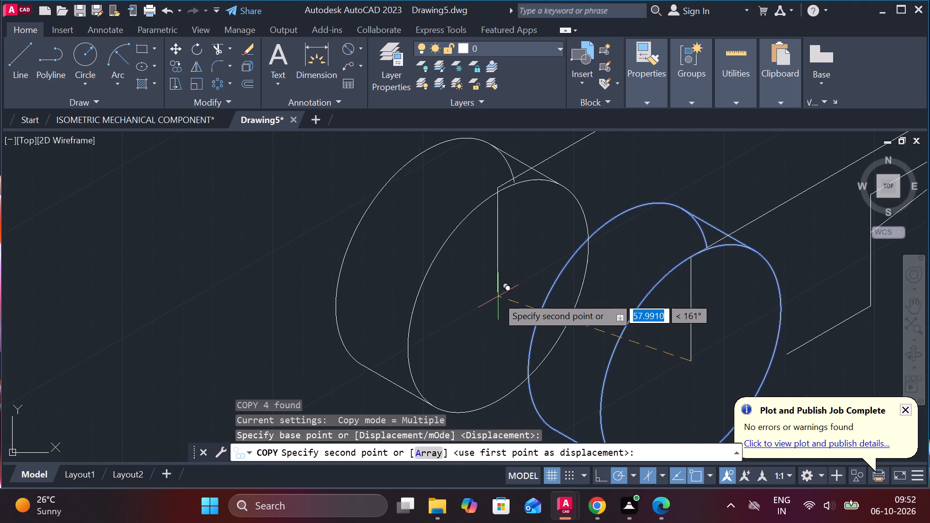
{"action": "scroll", "coordinate": [497, 296], "scroll_direction": "down", "scroll_amount": 2}
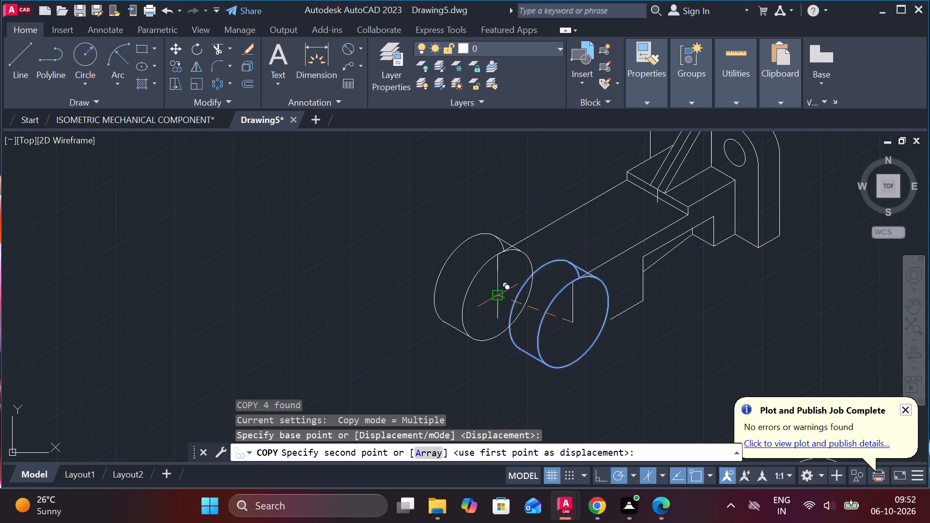
{"action": "scroll", "coordinate": [497, 296], "scroll_direction": "up", "scroll_amount": 2}
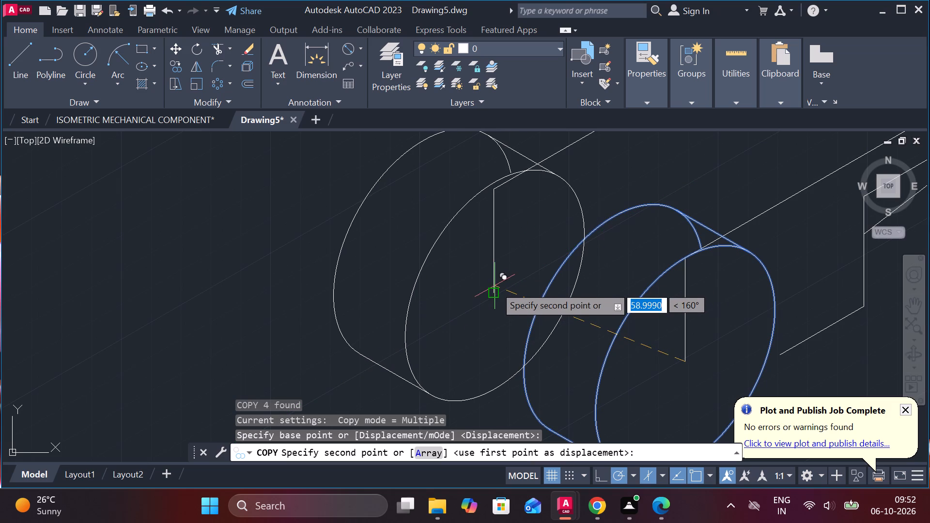
{"action": "left_click", "coordinate": [492, 290]}
{"action": "scroll", "coordinate": [588, 238], "scroll_direction": "down", "scroll_amount": 2}
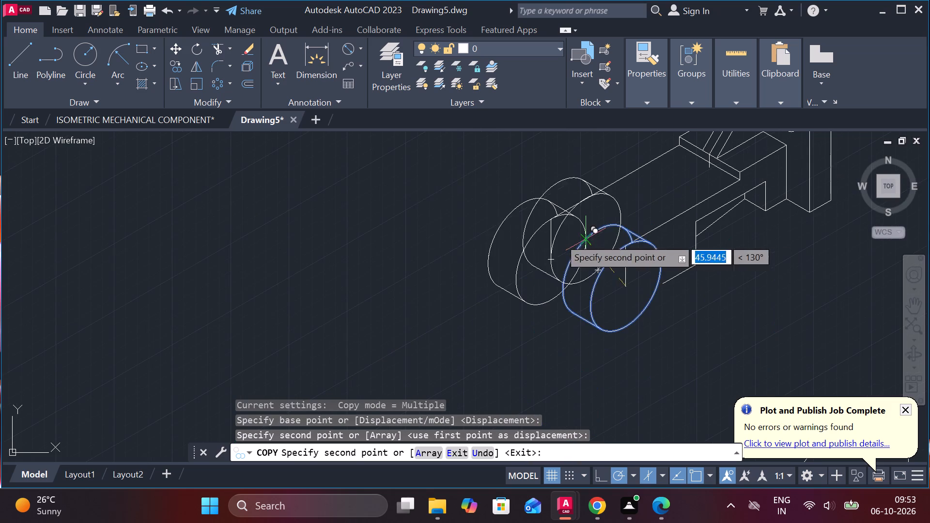
{"action": "key", "text": "Escape"}
Draw a line about 155 units long along 150° from the original cylinder's front centre.
{"action": "scroll", "coordinate": [566, 309], "scroll_direction": "down", "scroll_amount": 2}
{"action": "scroll", "coordinate": [571, 325], "scroll_direction": "up", "scroll_amount": 2}
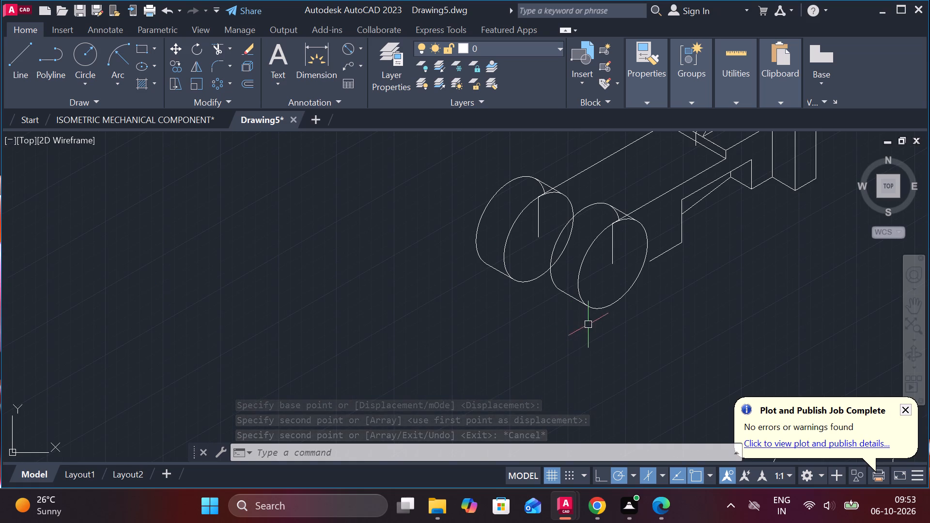
{"action": "middle_click_drag", "start_coordinate": [590, 324], "coordinate": [604, 381]}
{"action": "key", "text": "Escape"}
{"action": "key", "text": "l"}
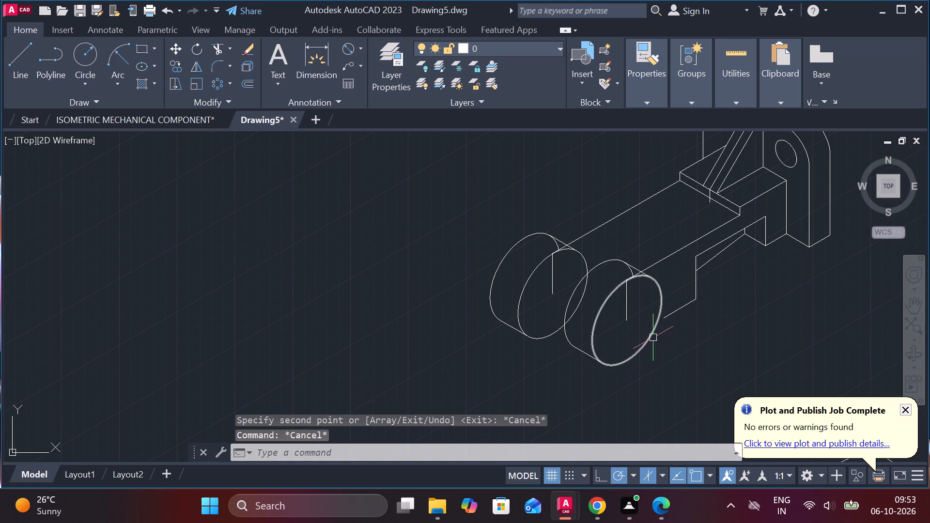
{"action": "key", "text": "Return"}
{"action": "left_click", "coordinate": [632, 318]}
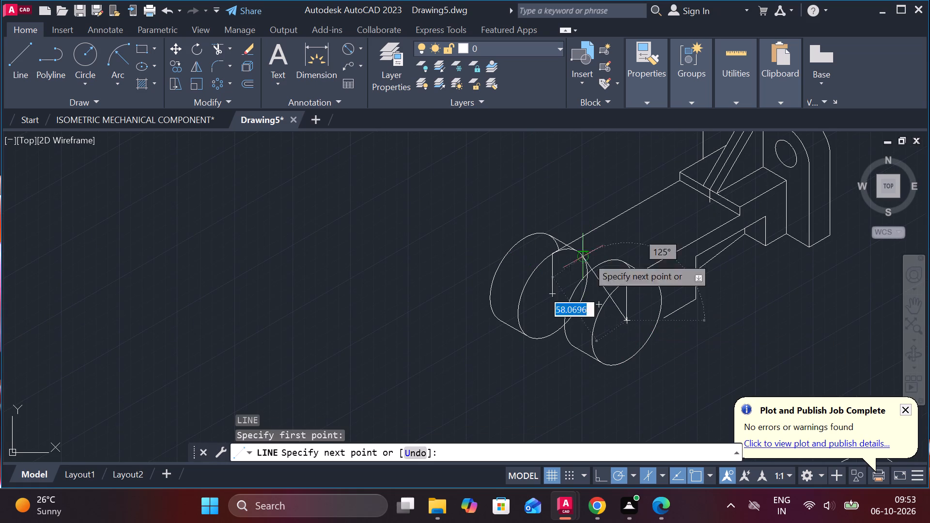
{"action": "left_click", "coordinate": [450, 212]}
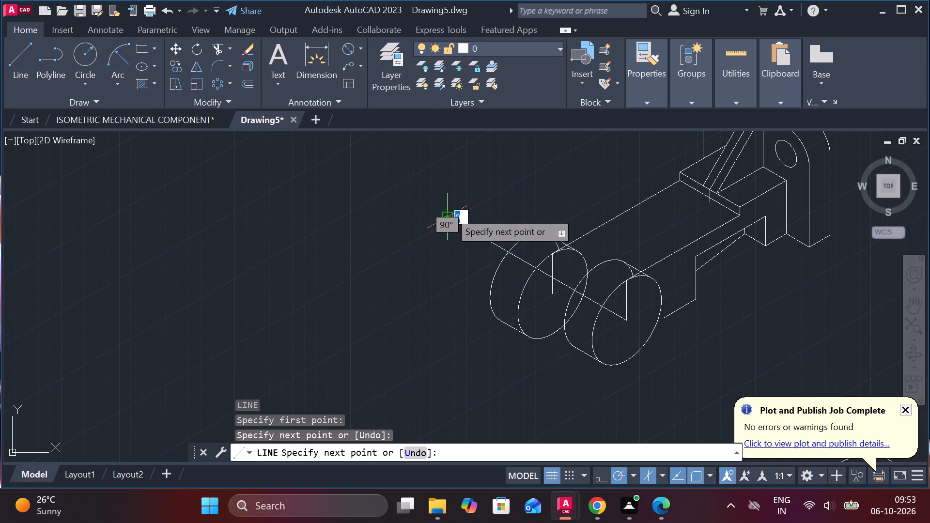
{"action": "key", "text": "Escape"}
Select the copied cylinder's rear arc, front isocircle and both joining lines.
{"action": "left_click", "coordinate": [529, 336]}
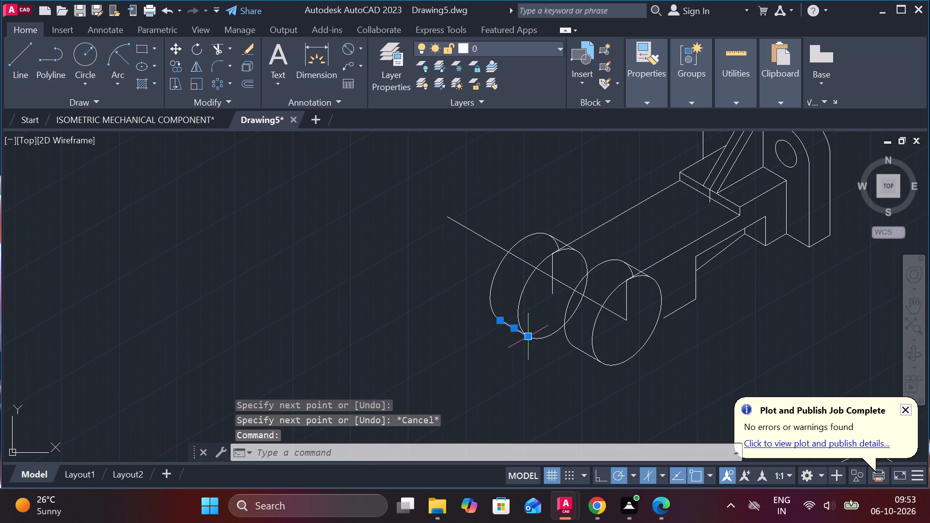
{"action": "left_click", "coordinate": [494, 278]}
{"action": "left_click", "coordinate": [574, 254]}
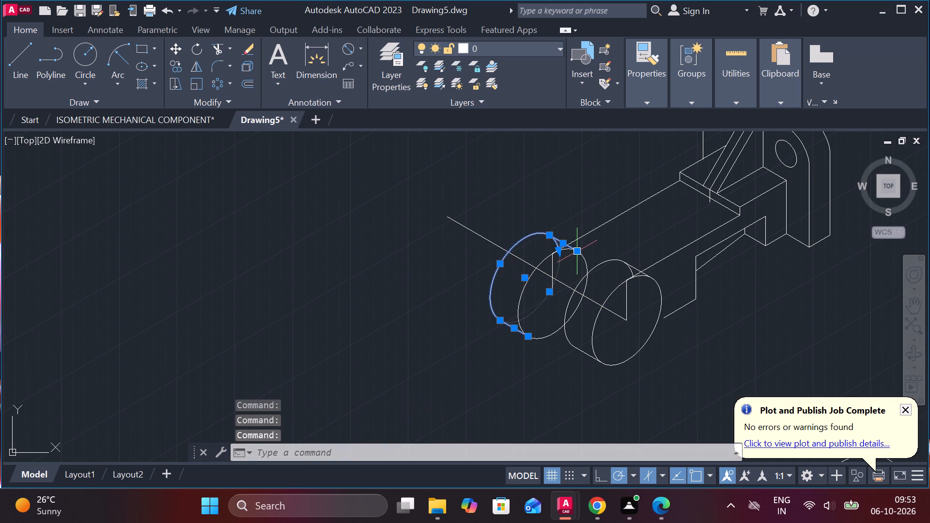
{"action": "scroll", "coordinate": [587, 255], "scroll_direction": "up", "scroll_amount": 2}
{"action": "left_click", "coordinate": [579, 266]}
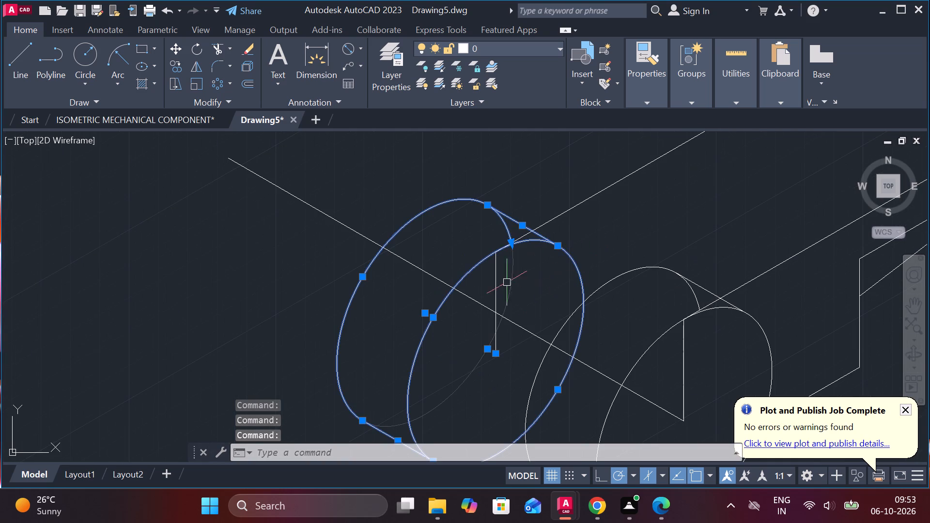
Copy the selected rear cylinder about 12 units straight up at 90°, using its front face centre as base point.
{"action": "type", "text": "CO"}
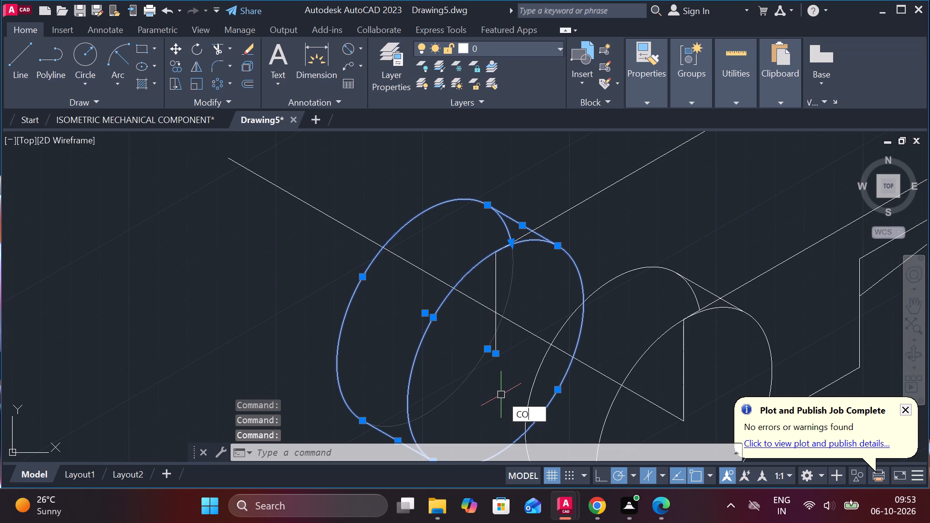
{"action": "key", "text": "Return"}
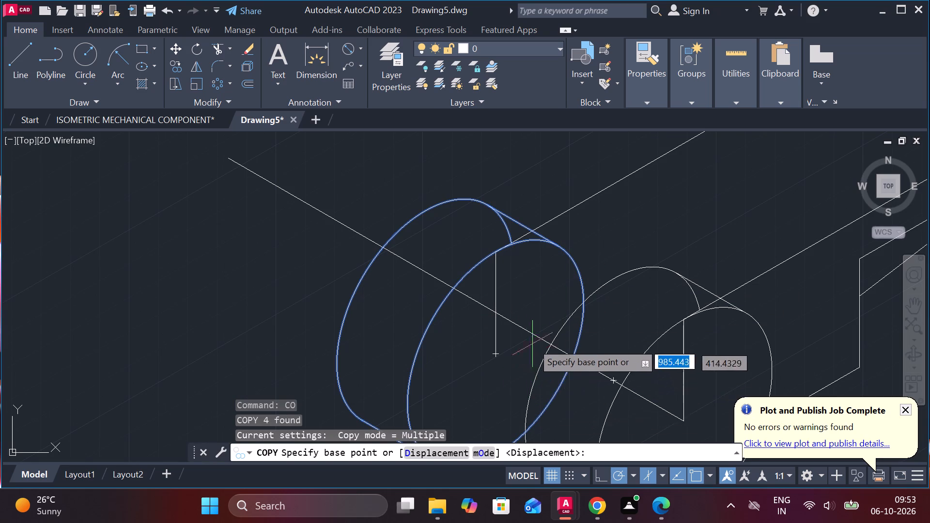
{"action": "scroll", "coordinate": [530, 336], "scroll_direction": "down", "scroll_amount": 2}
{"action": "scroll", "coordinate": [518, 342], "scroll_direction": "up", "scroll_amount": 3}
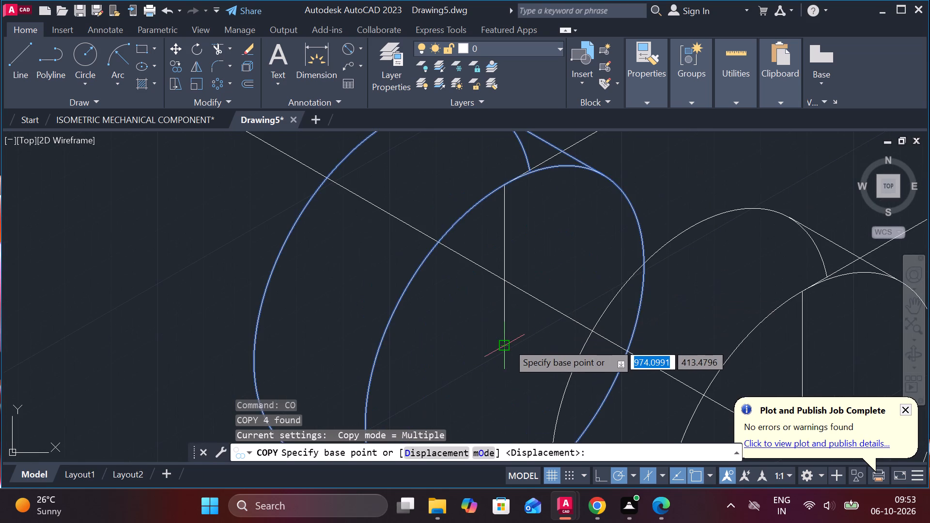
{"action": "left_click", "coordinate": [508, 343]}
{"action": "left_click", "coordinate": [507, 281]}
{"action": "scroll", "coordinate": [507, 281], "scroll_direction": "down", "scroll_amount": 3}
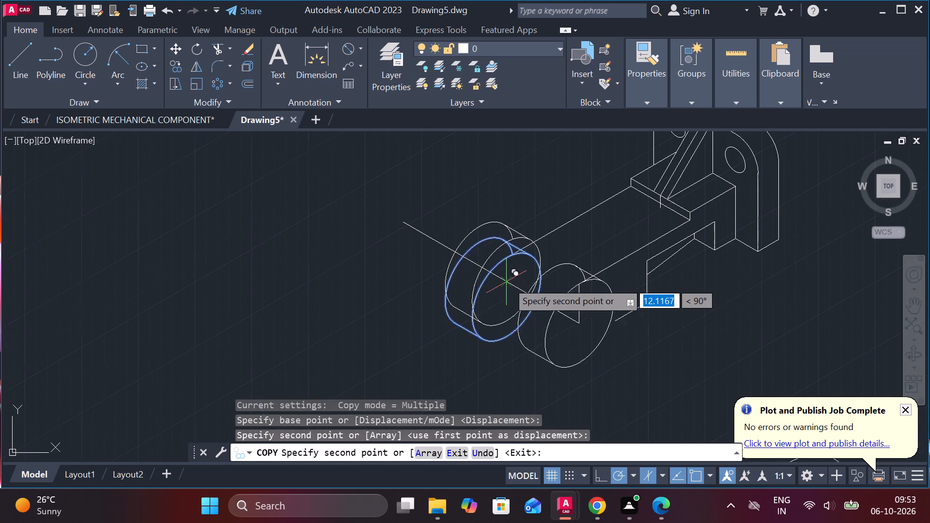
{"action": "key", "text": "Escape"}
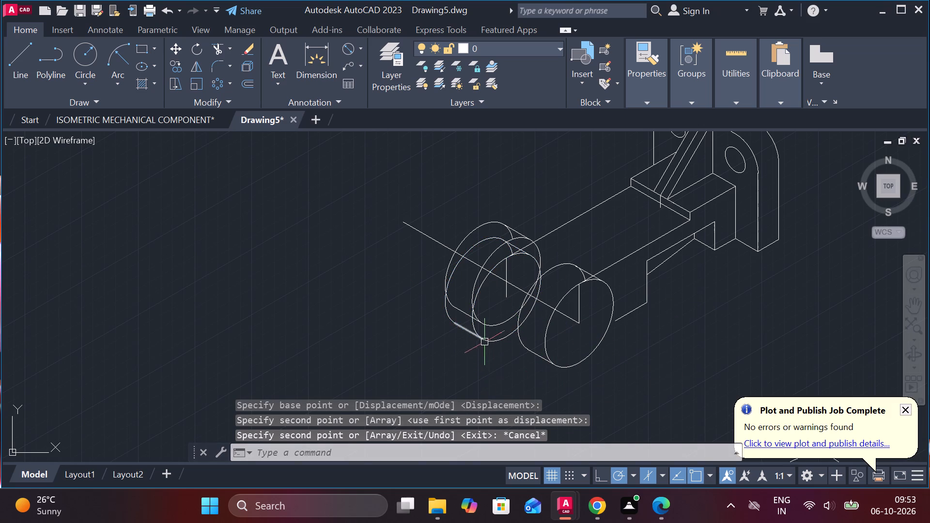
Erase the lower tangent line, front ellipse and back arc of the original rear cylinder beneath the raised copy.
{"action": "left_click", "coordinate": [484, 342]}
{"action": "type", "text": "E"}
{"action": "key", "text": "space"}
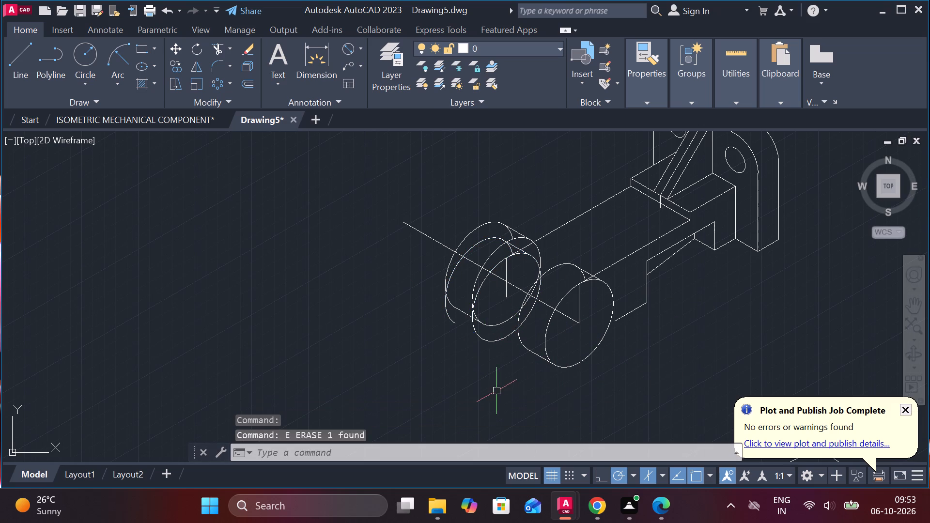
{"action": "scroll", "coordinate": [494, 384], "scroll_direction": "up", "scroll_amount": 2}
{"action": "left_click", "coordinate": [467, 280]}
{"action": "left_click", "coordinate": [467, 280]}
{"action": "left_click", "coordinate": [484, 264]}
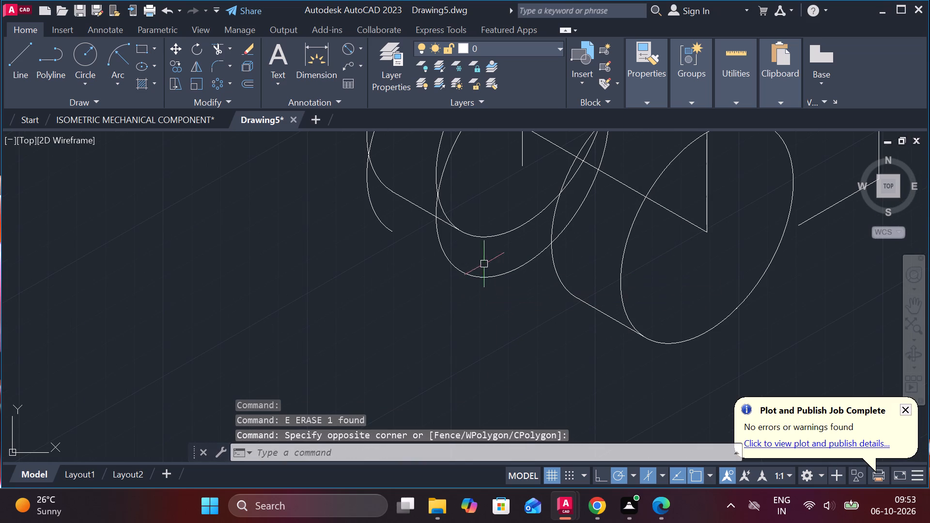
{"action": "left_click", "coordinate": [498, 270]}
{"action": "left_click", "coordinate": [498, 270]}
{"action": "left_click", "coordinate": [501, 277]}
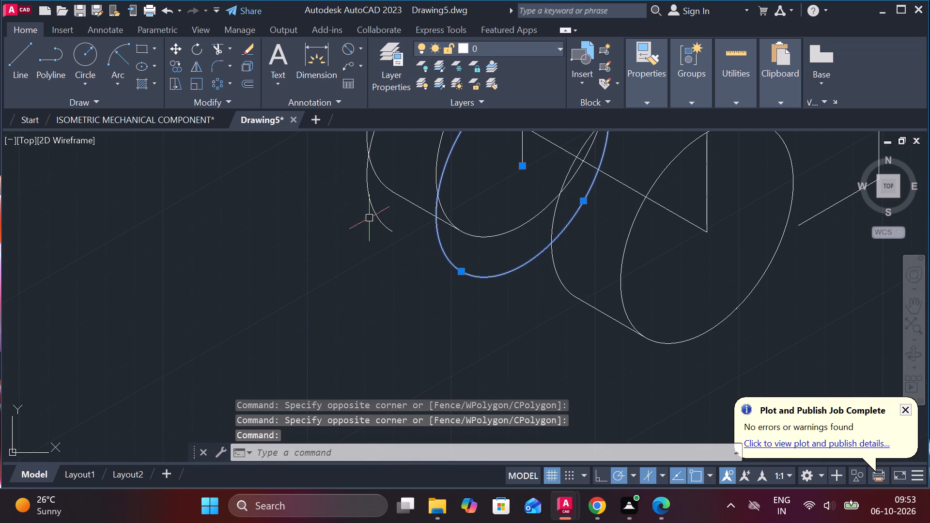
{"action": "left_click", "coordinate": [377, 226]}
{"action": "left_click", "coordinate": [388, 226]}
{"action": "left_click", "coordinate": [382, 234]}
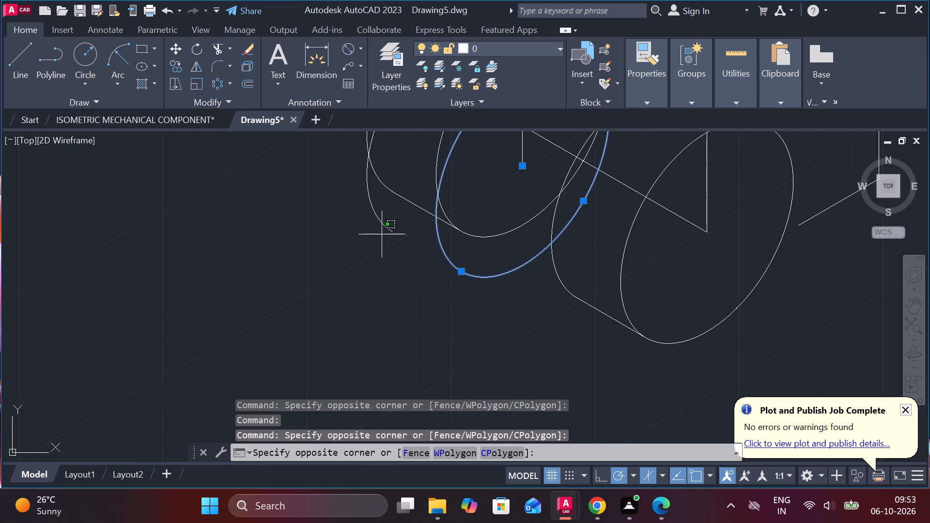
{"action": "left_click", "coordinate": [387, 228]}
{"action": "left_click", "coordinate": [386, 224]}
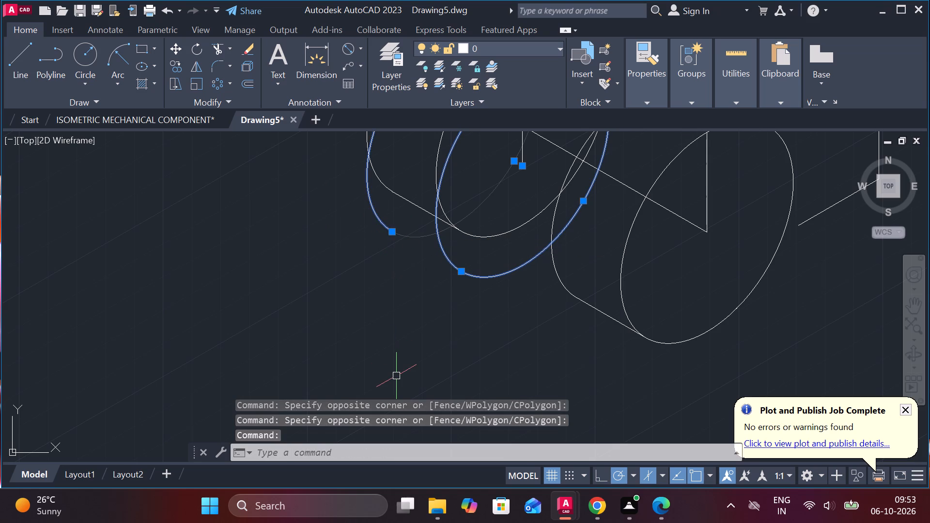
{"action": "type", "text": "E"}
{"action": "key", "text": "space"}
Erase the original rear cylinder's leftover upper tangent line and the long diagonal construction line through both cylinders.
{"action": "scroll", "coordinate": [397, 376], "scroll_direction": "down", "scroll_amount": 2}
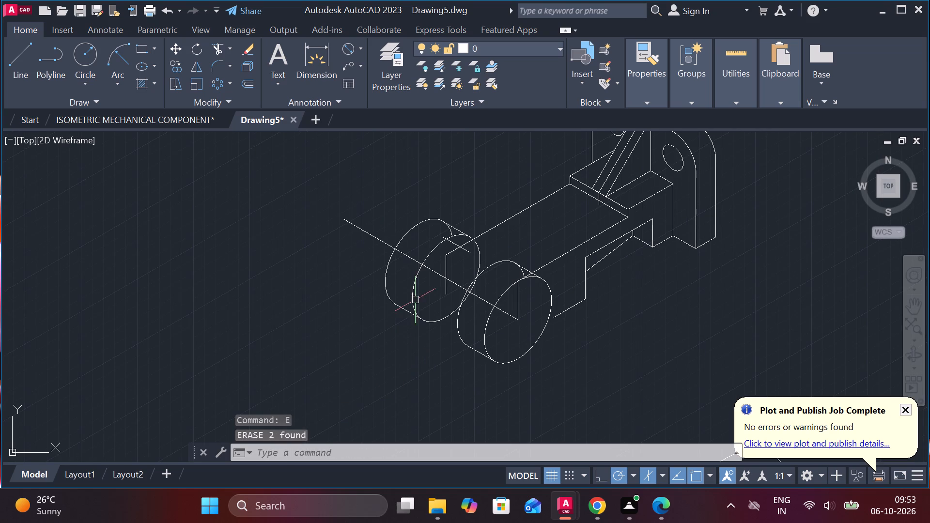
{"action": "scroll", "coordinate": [447, 261], "scroll_direction": "up", "scroll_amount": 1}
{"action": "left_click", "coordinate": [475, 248]}
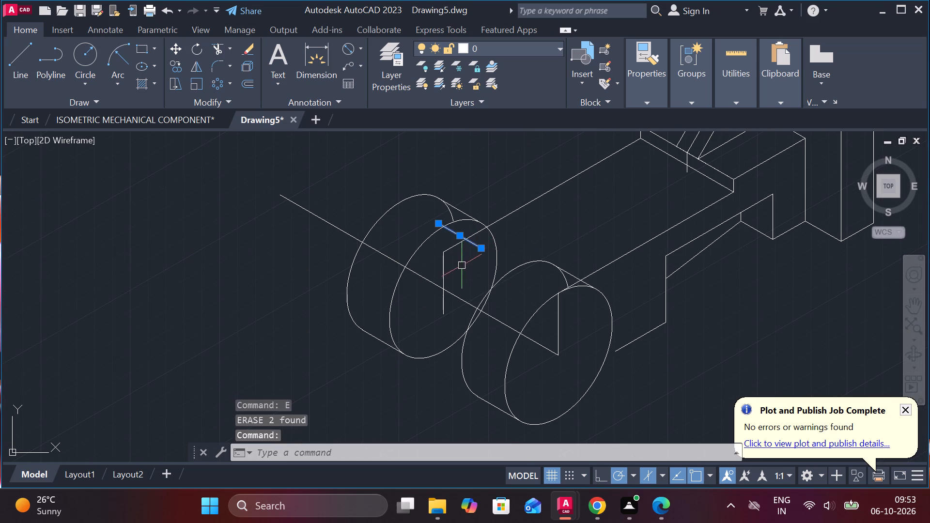
{"action": "left_click", "coordinate": [455, 304]}
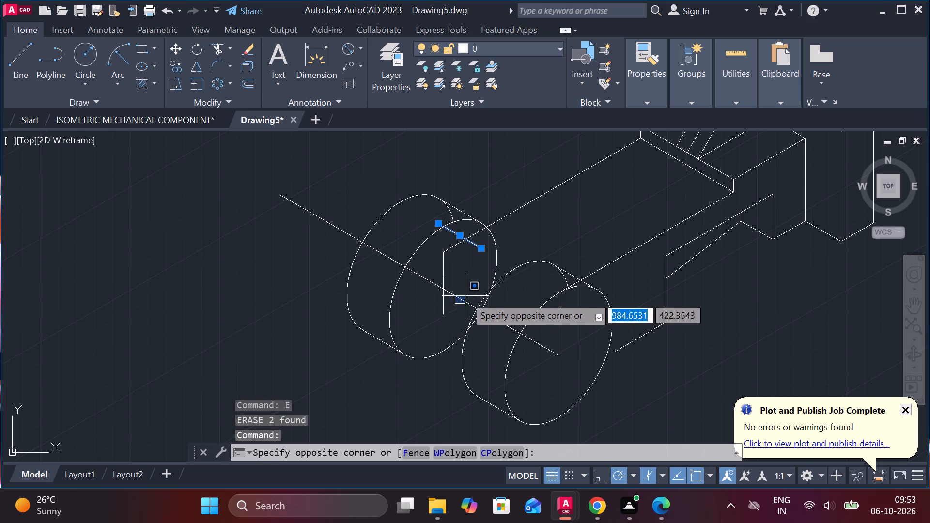
{"action": "left_click", "coordinate": [465, 296]}
{"action": "left_click", "coordinate": [457, 299]}
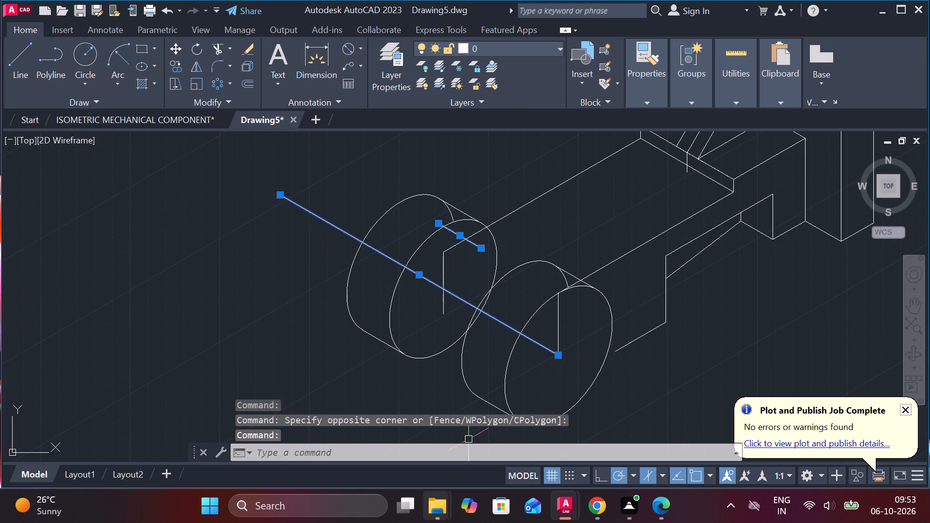
{"action": "type", "text": "E"}
{"action": "key", "text": "space"}
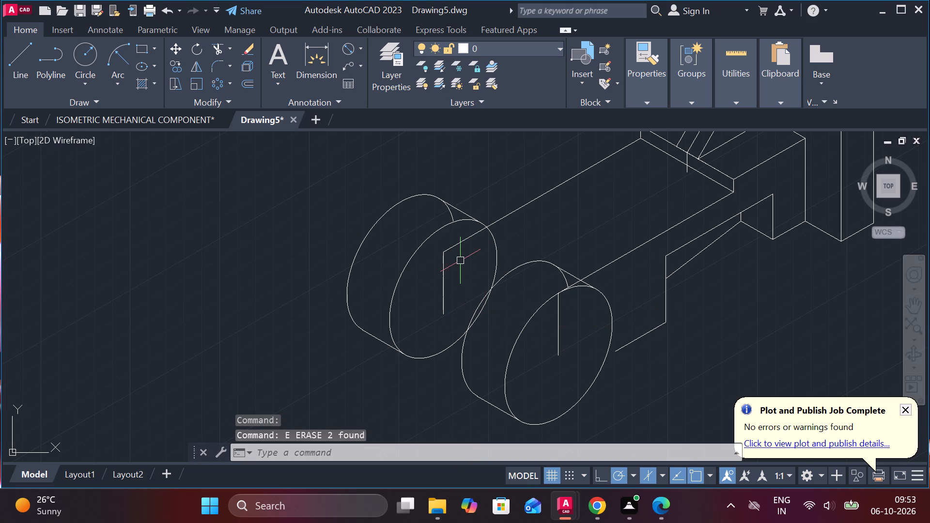
Trim the short arc between the rear cylinder's faces, plus the slanted edge and vertical line inside its front face.
{"action": "scroll", "coordinate": [501, 278], "scroll_direction": "down", "scroll_amount": 1}
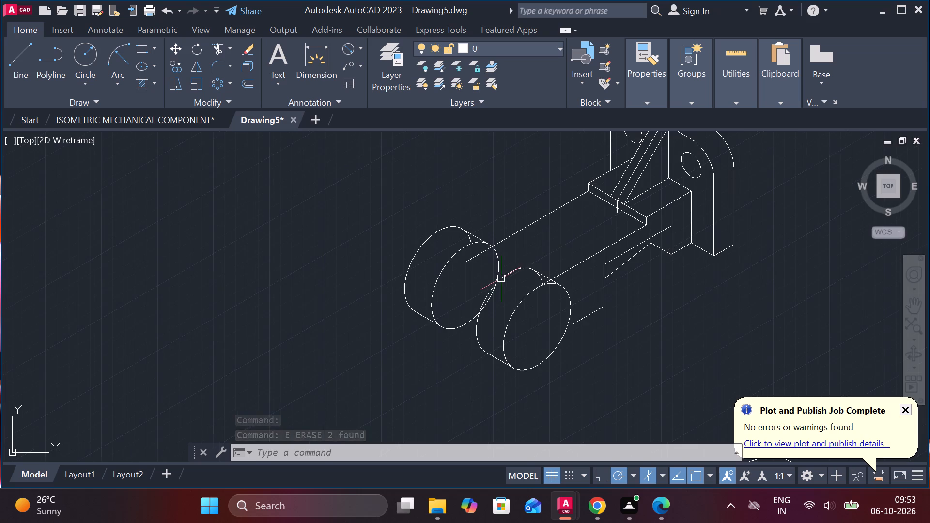
{"action": "scroll", "coordinate": [503, 279], "scroll_direction": "down", "scroll_amount": 1}
{"action": "middle_click_drag", "start_coordinate": [523, 228], "coordinate": [613, 285]}
{"action": "scroll", "coordinate": [603, 277], "scroll_direction": "up", "scroll_amount": 2}
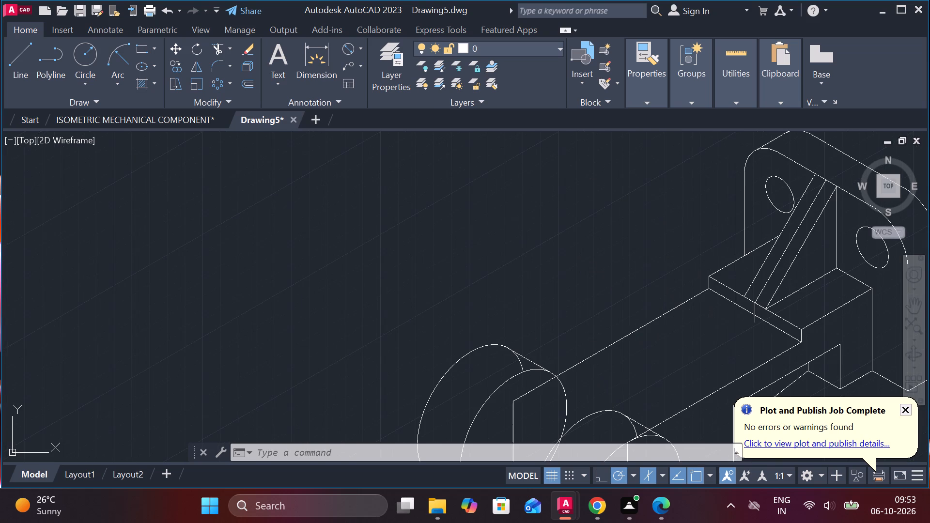
{"action": "type", "text": "TR"}
{"action": "key", "text": "space"}
{"action": "scroll", "coordinate": [497, 379], "scroll_direction": "up", "scroll_amount": 1}
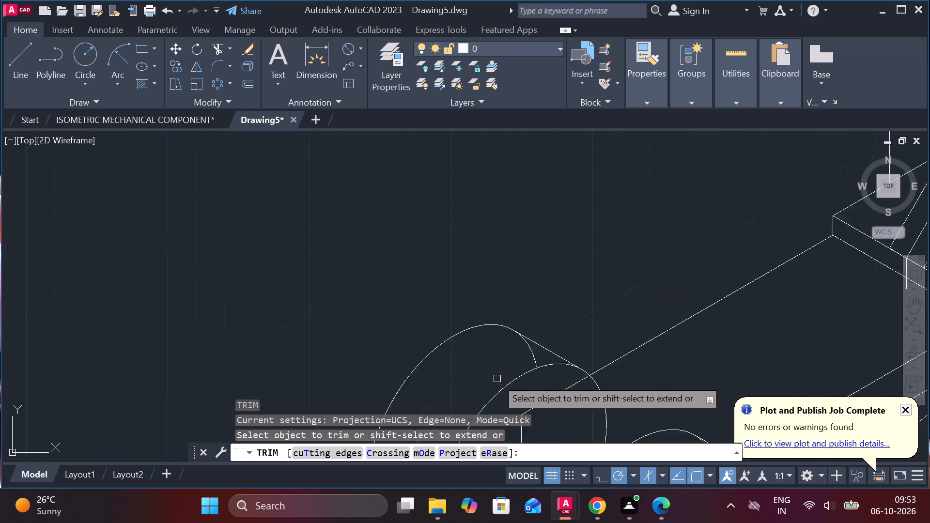
{"action": "scroll", "coordinate": [497, 379], "scroll_direction": "up", "scroll_amount": 2}
{"action": "left_click", "coordinate": [589, 326]}
{"action": "scroll", "coordinate": [589, 327], "scroll_direction": "down", "scroll_amount": 2}
{"action": "middle_click_drag", "start_coordinate": [619, 236], "coordinate": [612, 236]}
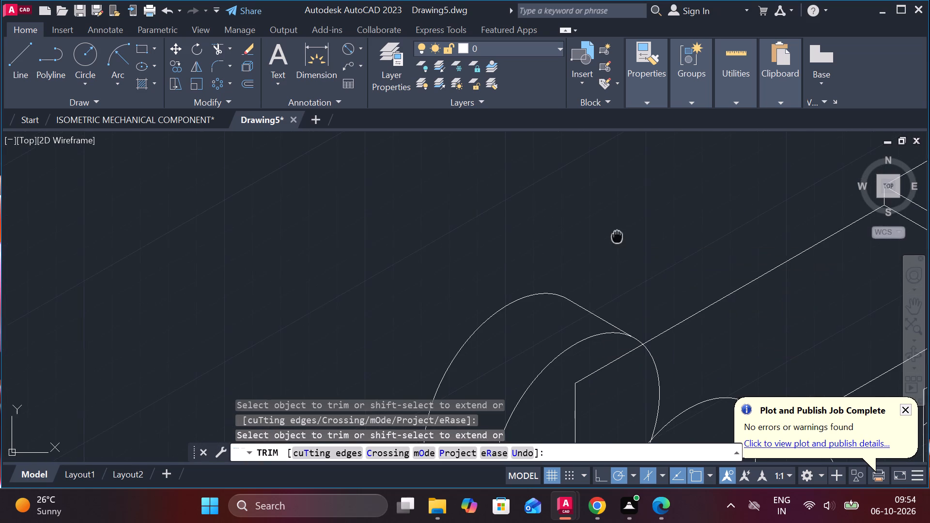
{"action": "middle_click_drag", "start_coordinate": [612, 236], "coordinate": [472, 124]}
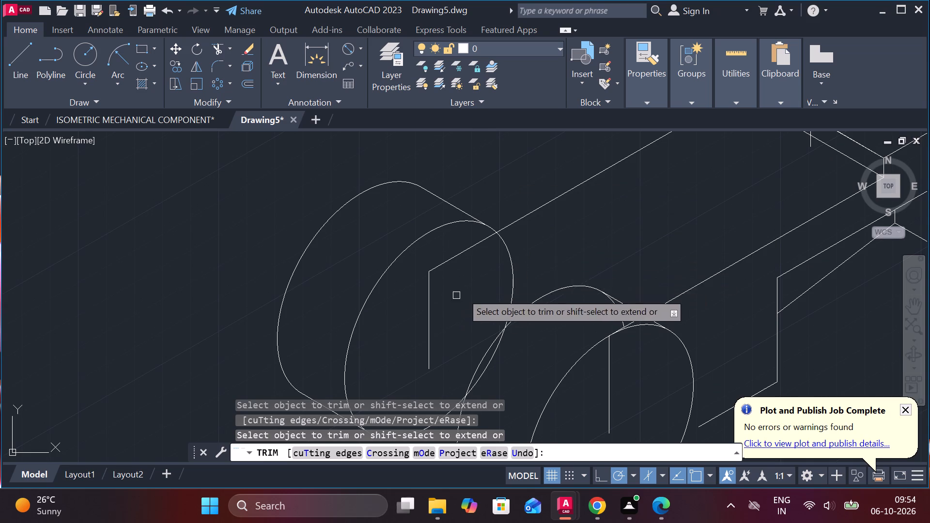
{"action": "left_click", "coordinate": [461, 259]}
{"action": "left_click", "coordinate": [429, 297]}
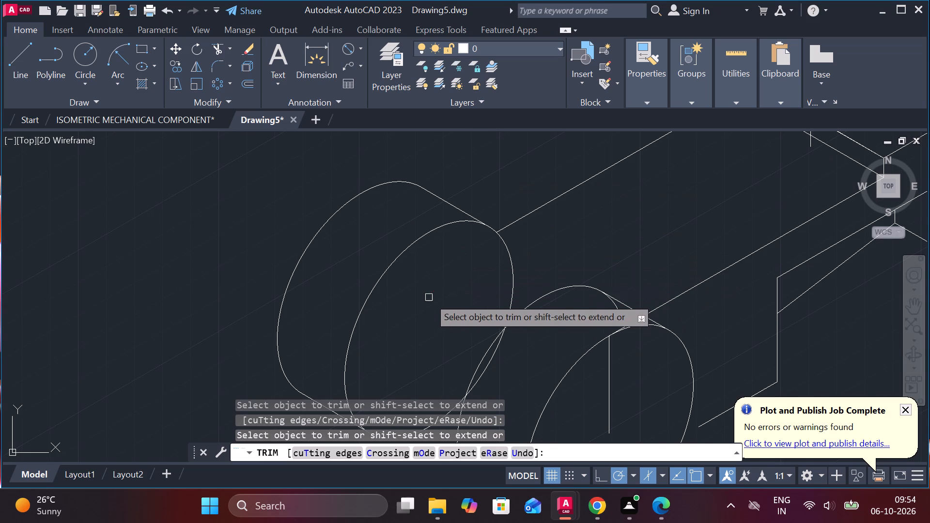
{"action": "scroll", "coordinate": [553, 280], "scroll_direction": "down", "scroll_amount": 2}
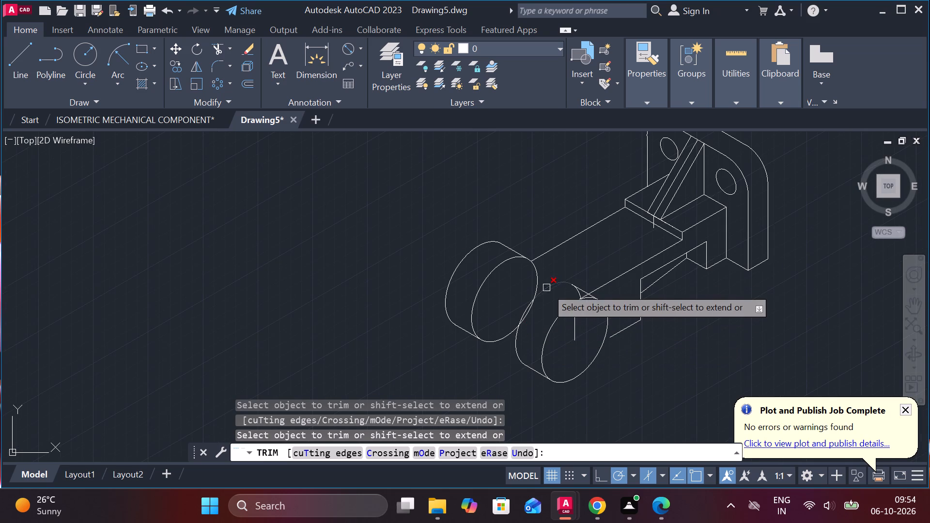
{"action": "key", "text": "Escape"}
Move the whole rear cylinder about 11 units along the 330° isometric direction toward the front cylinder.
{"action": "left_click", "coordinate": [432, 235]}
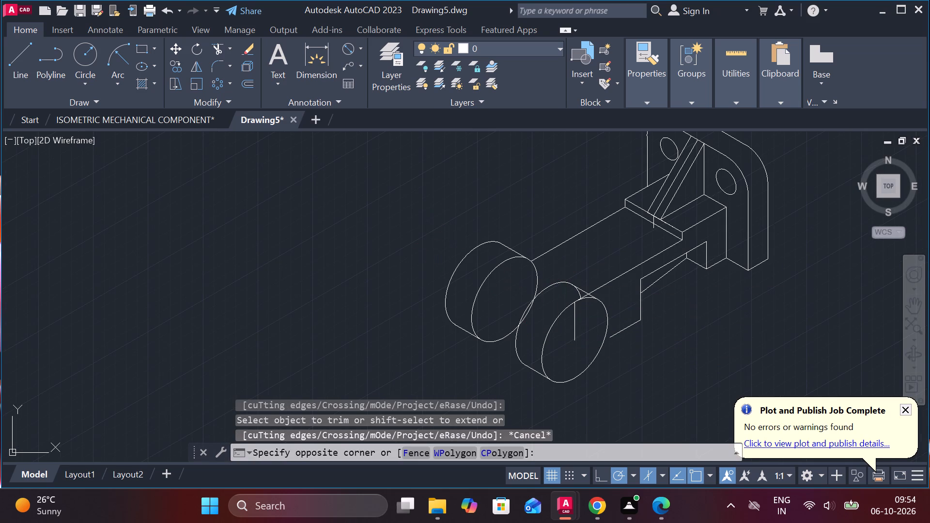
{"action": "left_click", "coordinate": [491, 366]}
{"action": "left_click", "coordinate": [476, 298]}
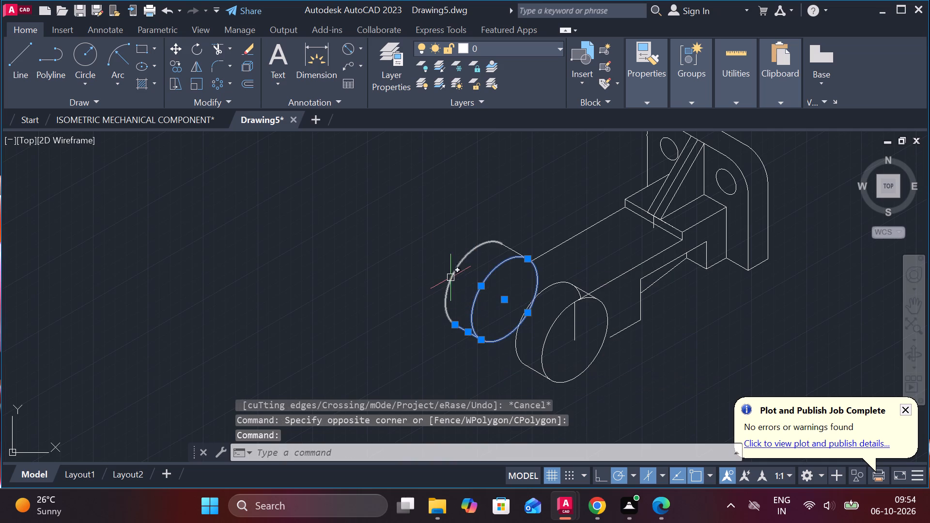
{"action": "left_click", "coordinate": [450, 277]}
{"action": "left_click", "coordinate": [518, 250]}
{"action": "scroll", "coordinate": [547, 260], "scroll_direction": "up", "scroll_amount": 1}
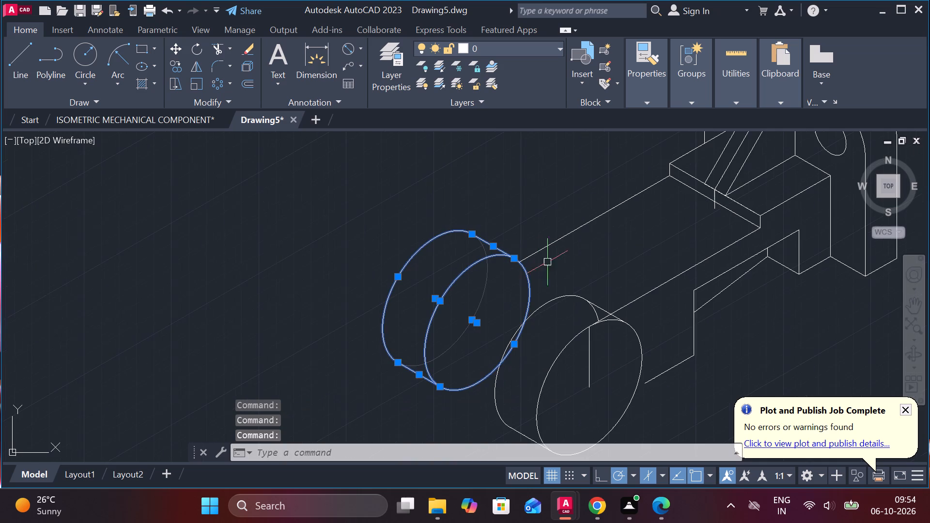
{"action": "key", "text": "c"}
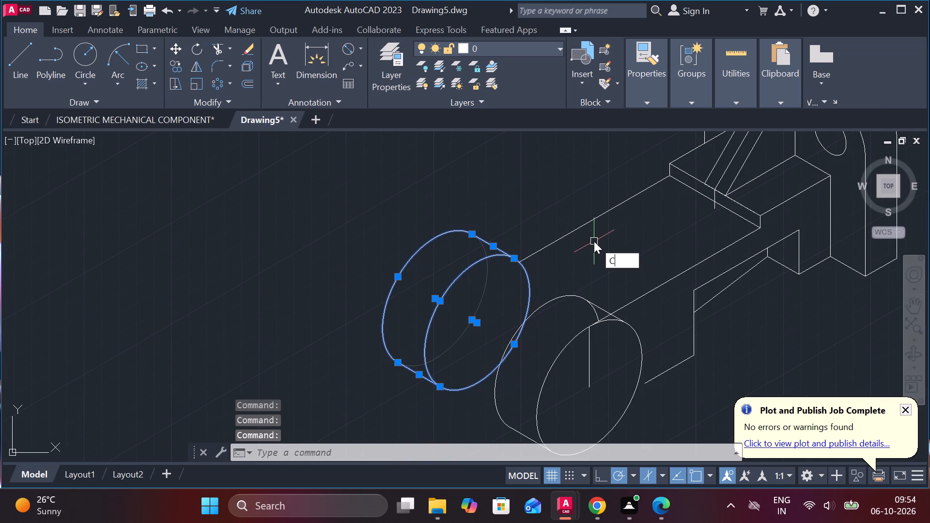
{"action": "key", "text": "BackSpace"}
{"action": "key", "text": "m"}
{"action": "key", "text": "Return"}
{"action": "left_click", "coordinate": [482, 321]}
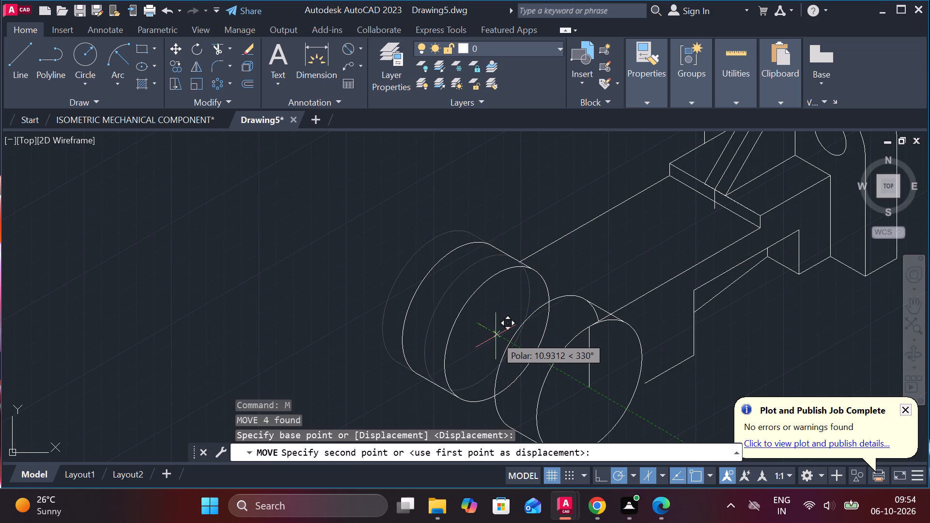
{"action": "left_click", "coordinate": [496, 336]}
{"action": "key", "text": "Escape"}
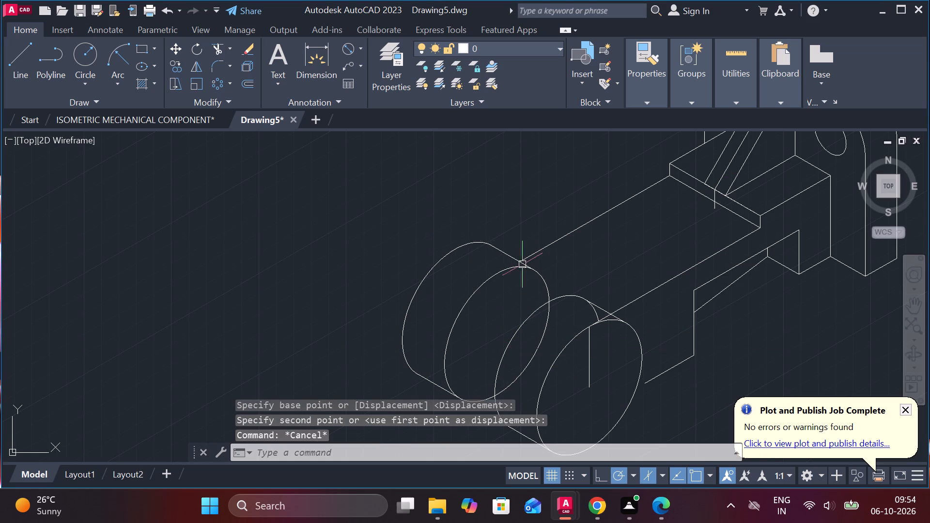
Trim the part of the front cylinder's back arc that overlaps the rear cylinder's front face.
{"action": "scroll", "coordinate": [431, 238], "scroll_direction": "down", "scroll_amount": 1}
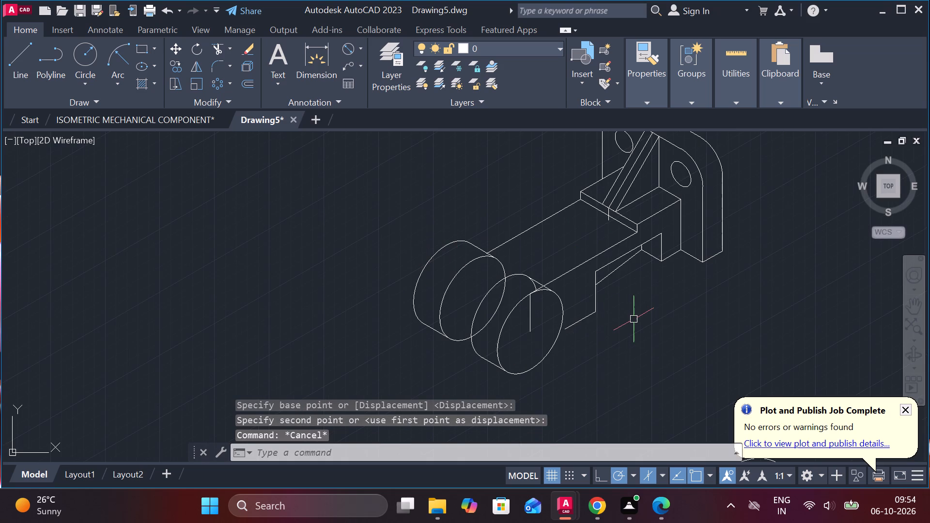
{"action": "scroll", "coordinate": [378, 273], "scroll_direction": "up", "scroll_amount": 1}
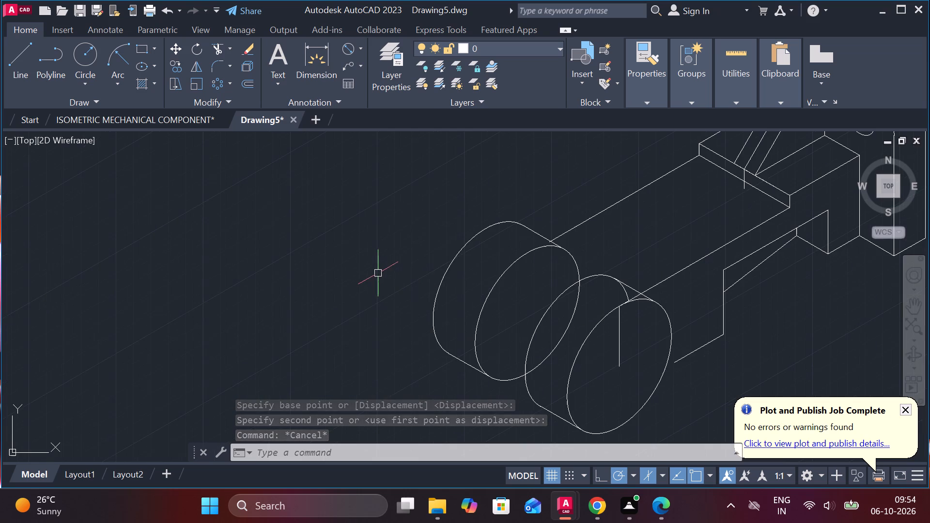
{"action": "type", "text": "TR"}
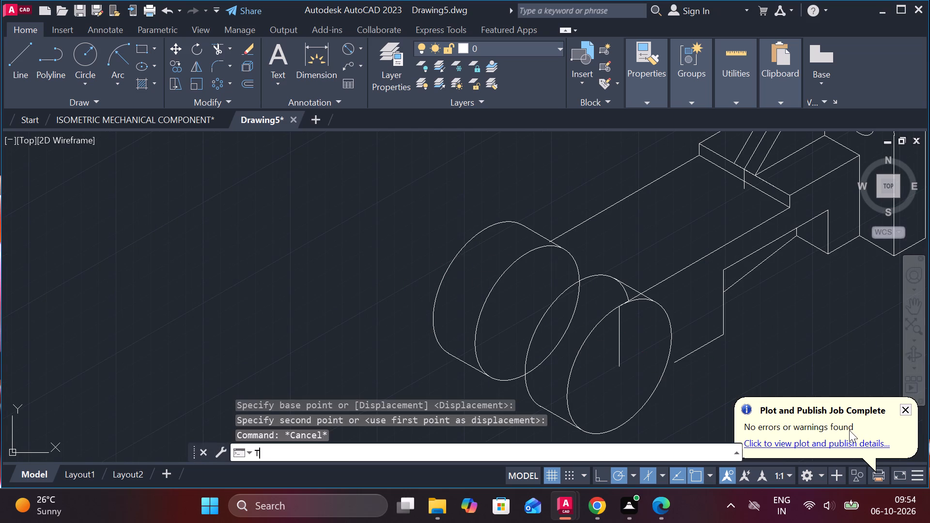
{"action": "key", "text": "space"}
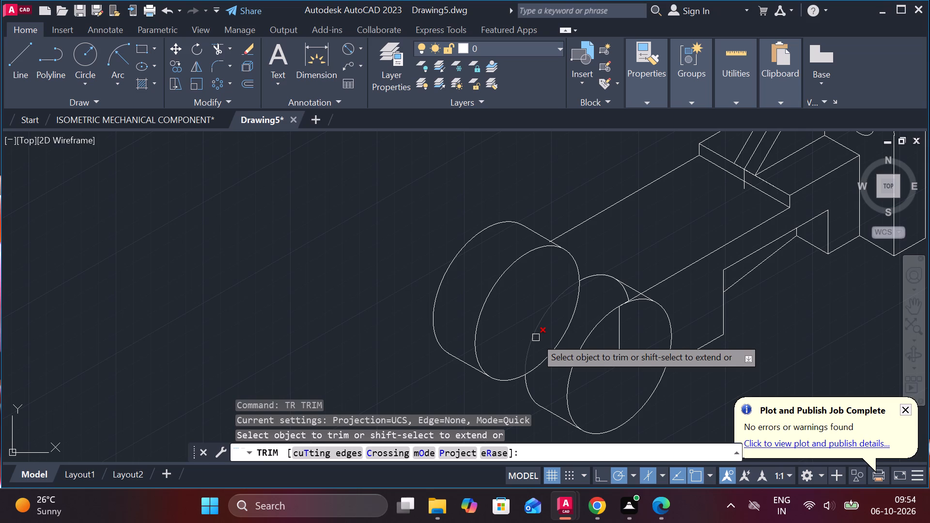
{"action": "left_click", "coordinate": [536, 338]}
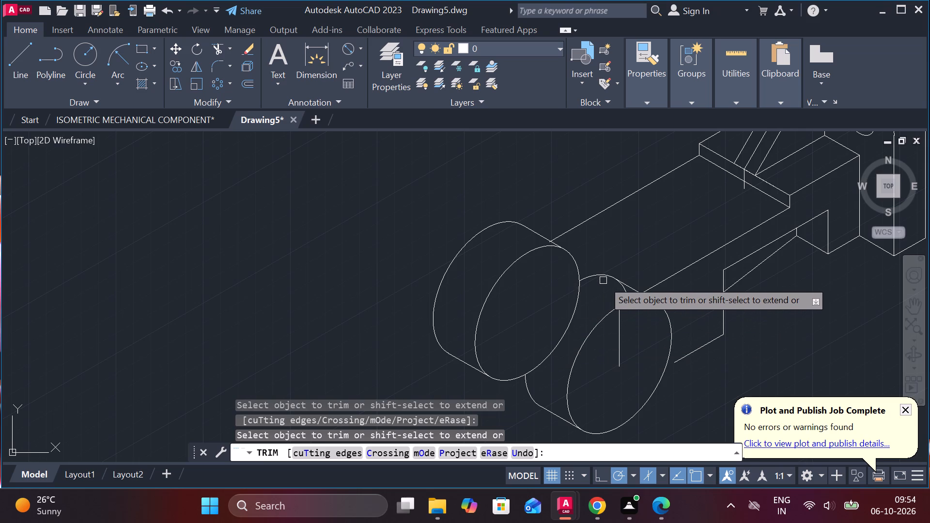
{"action": "key", "text": "Escape"}
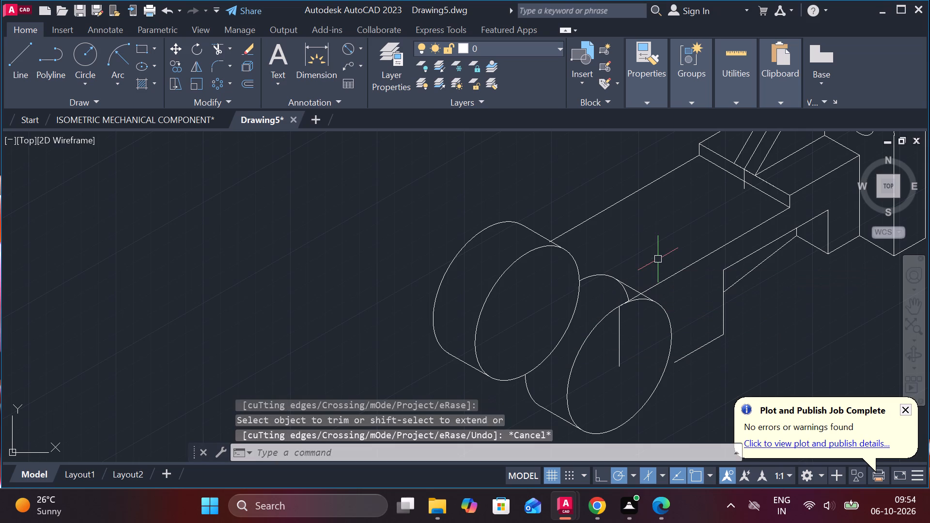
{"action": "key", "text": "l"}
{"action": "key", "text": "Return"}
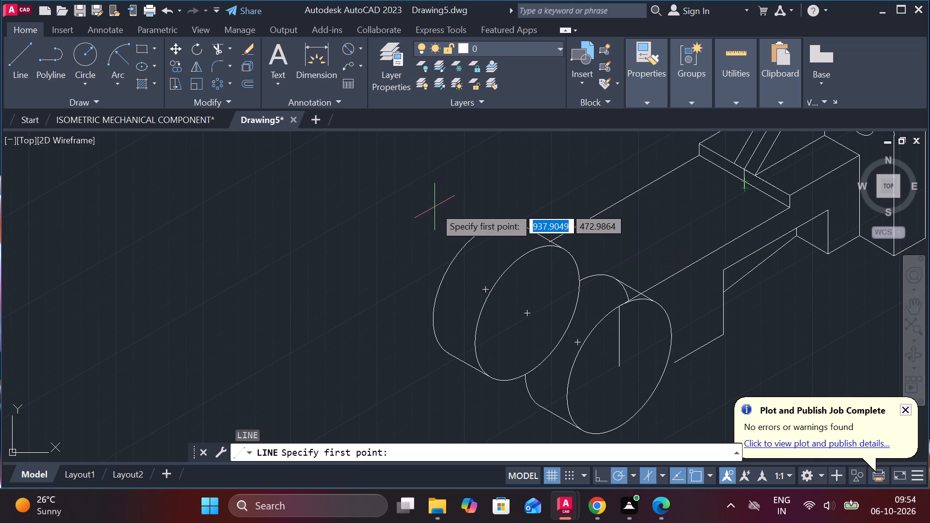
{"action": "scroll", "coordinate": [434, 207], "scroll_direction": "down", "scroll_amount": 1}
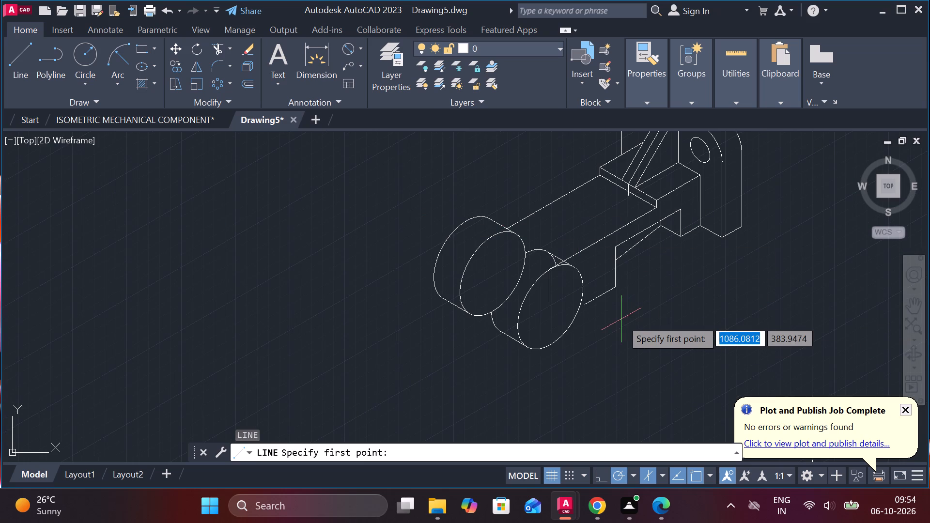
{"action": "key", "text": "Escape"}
Undo the last trim of the front cylinder's back arc.
{"action": "key", "text": "ctrl+z"}
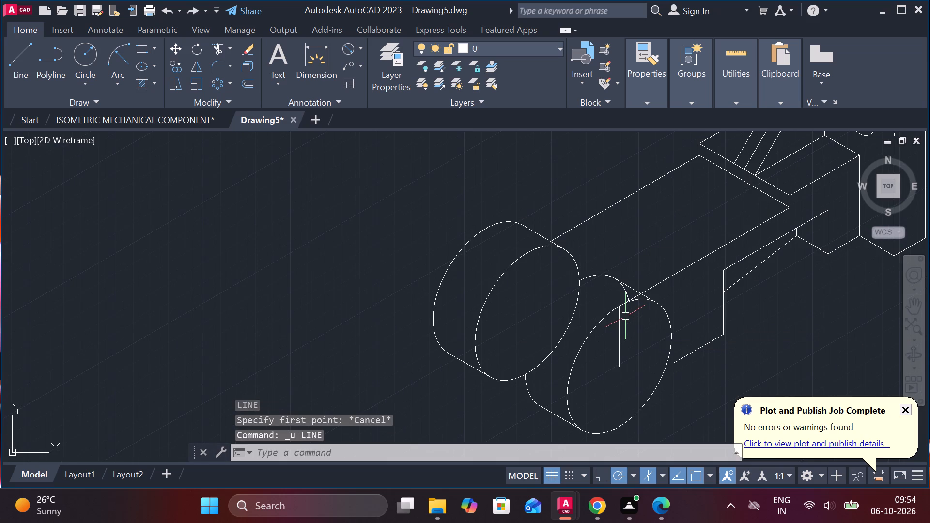
{"action": "key", "text": "ctrl+z"}
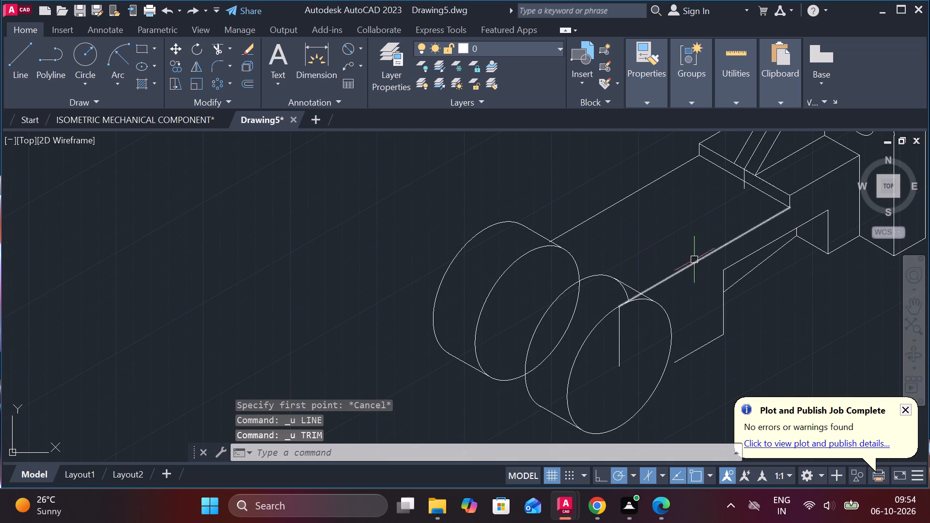
Draw lines from the front cylinder's back arc: 44 units along 30°, 18 units along 150°, and back along 210° into the rear cylinder's front face.
{"action": "left_click", "coordinate": [22, 54]}
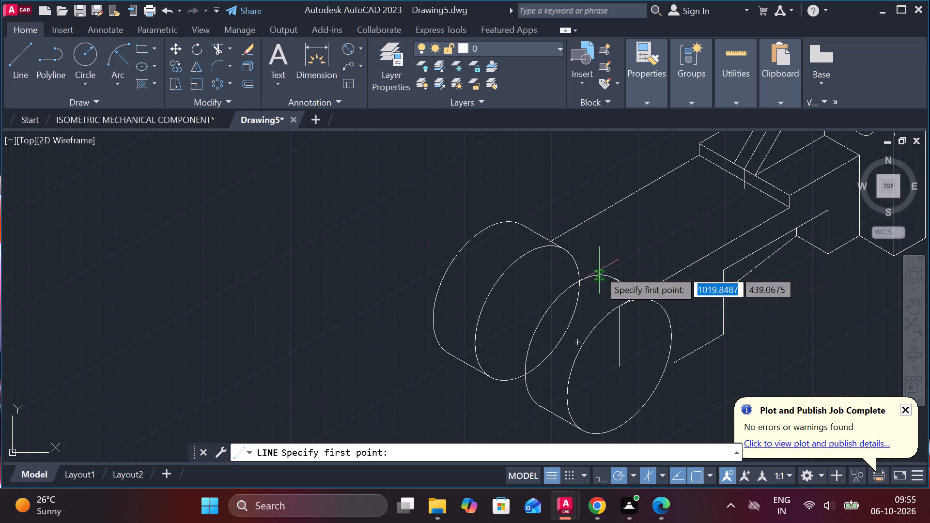
{"action": "left_click", "coordinate": [566, 291]}
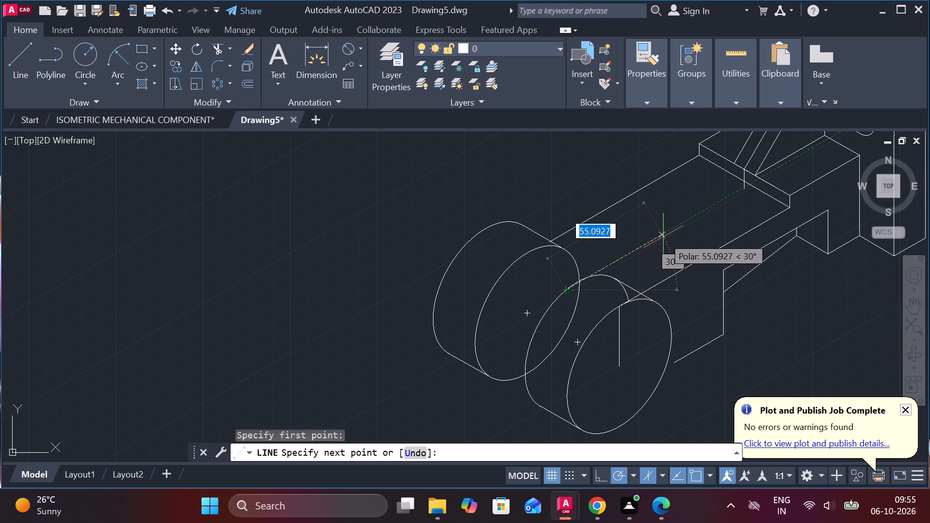
{"action": "type", "text": "24"}
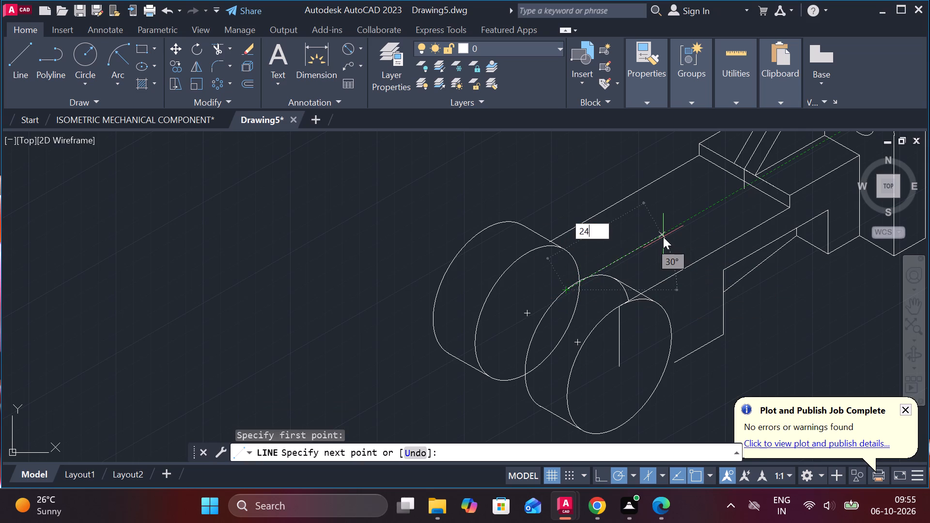
{"action": "key", "text": "Return"}
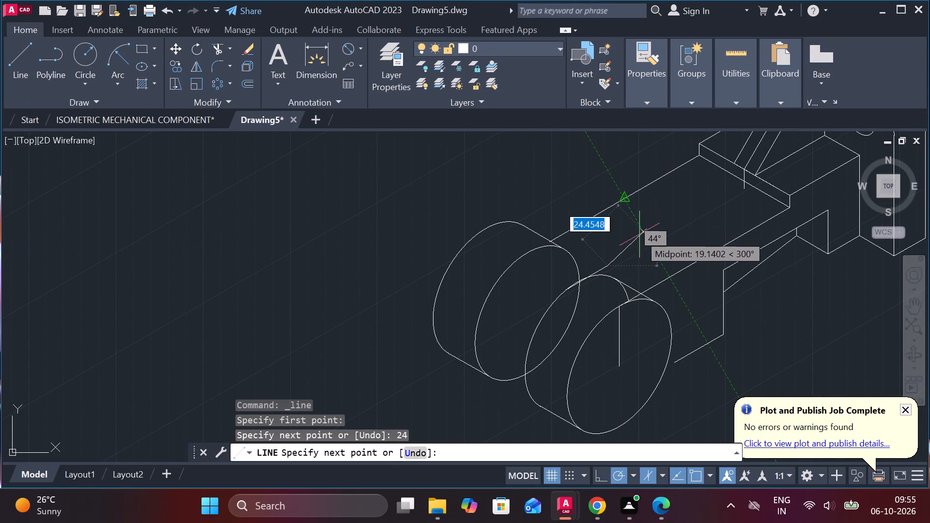
{"action": "key", "text": "ctrl+z"}
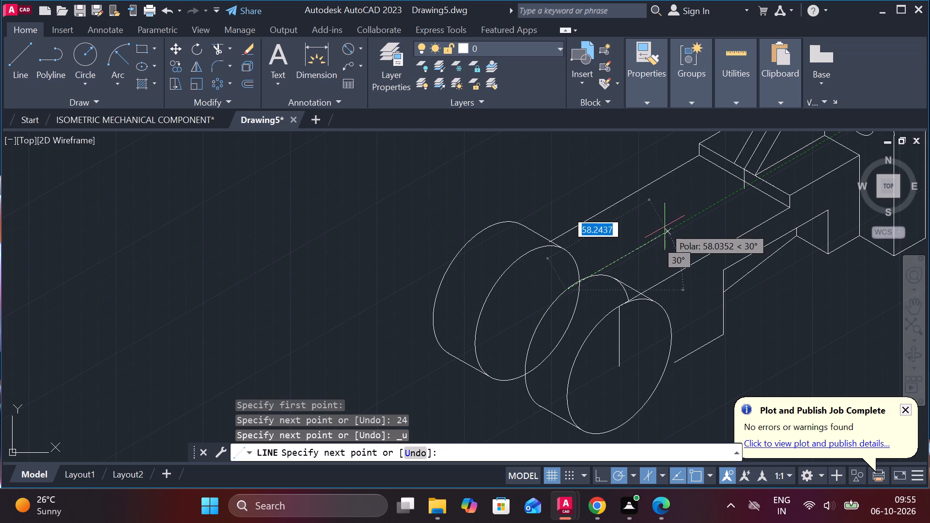
{"action": "type", "text": "44"}
{"action": "key", "text": "Return"}
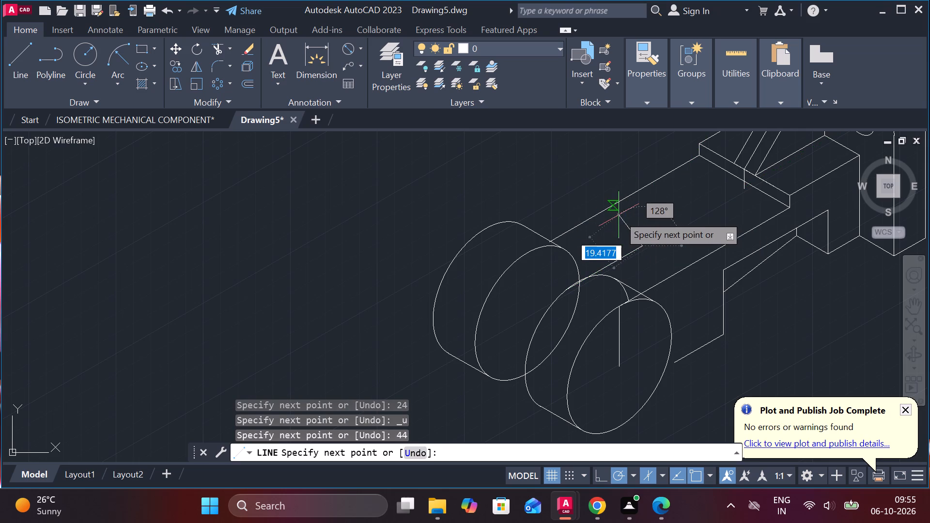
{"action": "type", "text": "18"}
{"action": "key", "text": "Return"}
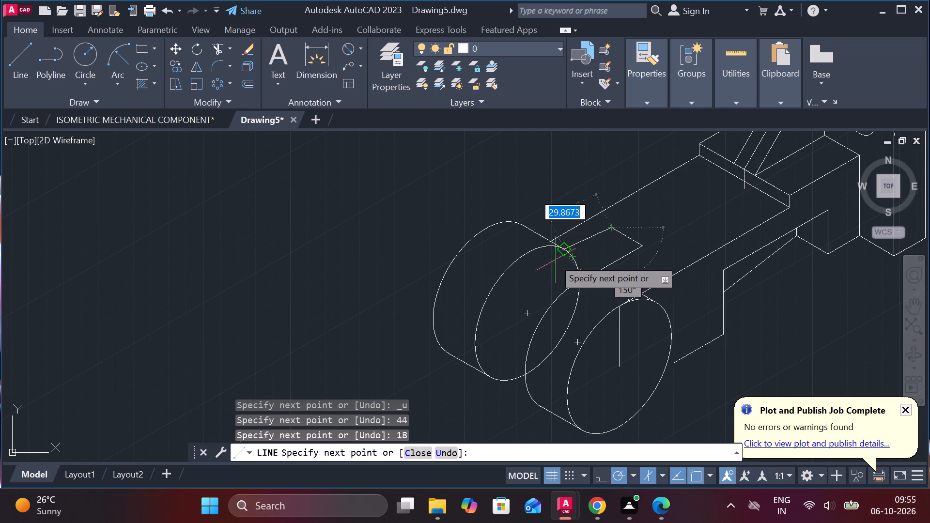
{"action": "scroll", "coordinate": [552, 257], "scroll_direction": "up", "scroll_amount": 2}
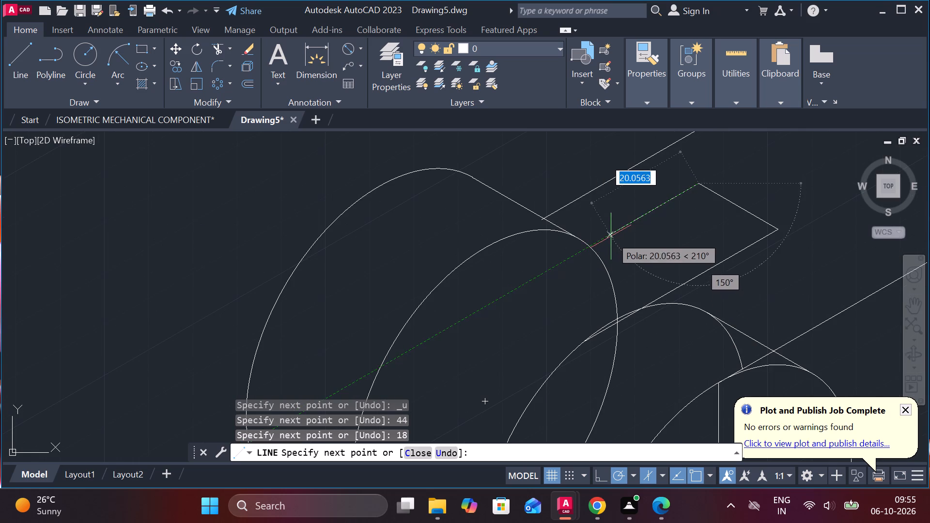
{"action": "left_click", "coordinate": [560, 266]}
{"action": "key", "text": "Escape"}
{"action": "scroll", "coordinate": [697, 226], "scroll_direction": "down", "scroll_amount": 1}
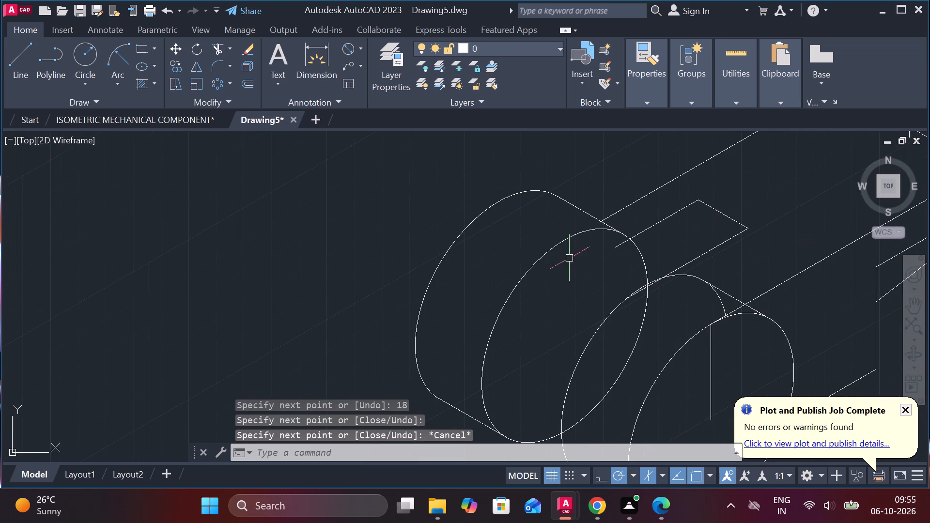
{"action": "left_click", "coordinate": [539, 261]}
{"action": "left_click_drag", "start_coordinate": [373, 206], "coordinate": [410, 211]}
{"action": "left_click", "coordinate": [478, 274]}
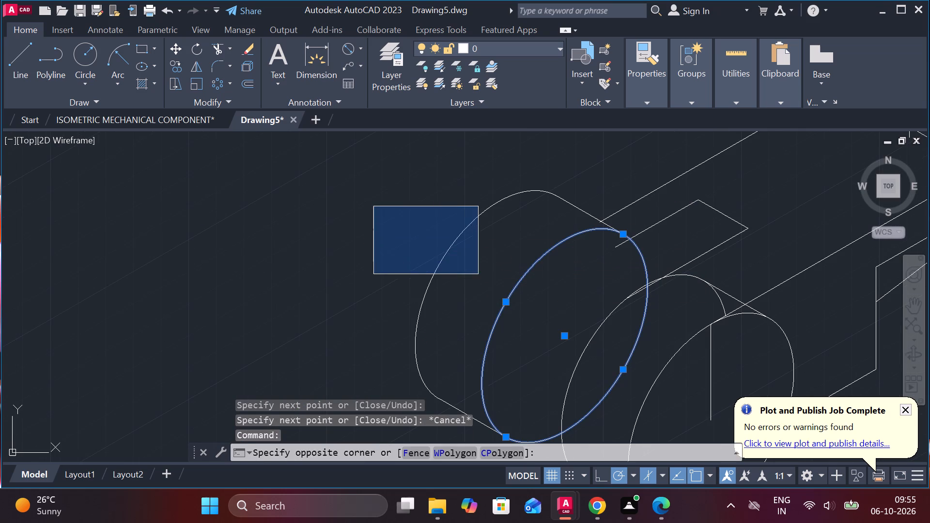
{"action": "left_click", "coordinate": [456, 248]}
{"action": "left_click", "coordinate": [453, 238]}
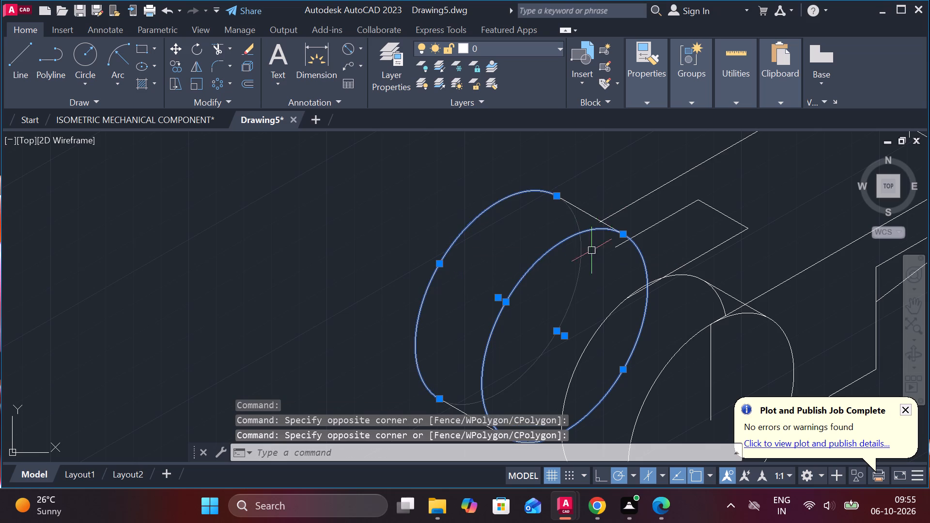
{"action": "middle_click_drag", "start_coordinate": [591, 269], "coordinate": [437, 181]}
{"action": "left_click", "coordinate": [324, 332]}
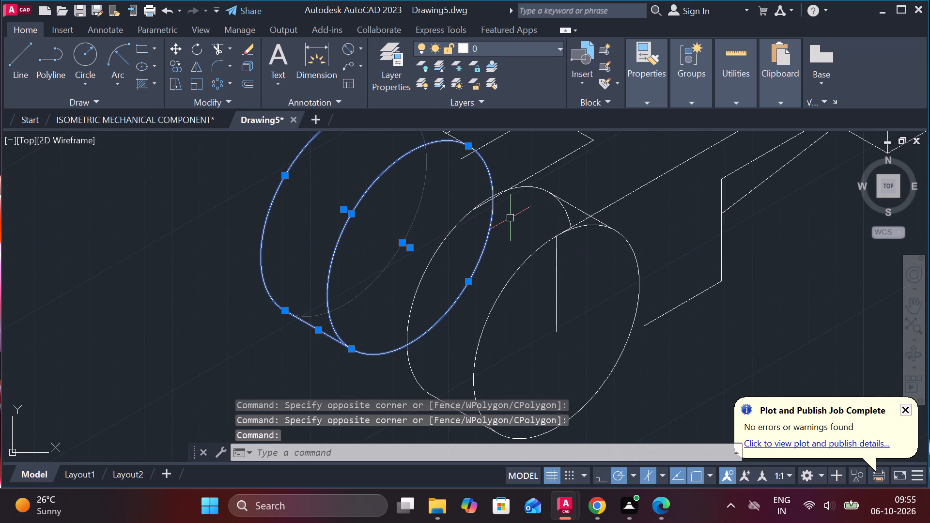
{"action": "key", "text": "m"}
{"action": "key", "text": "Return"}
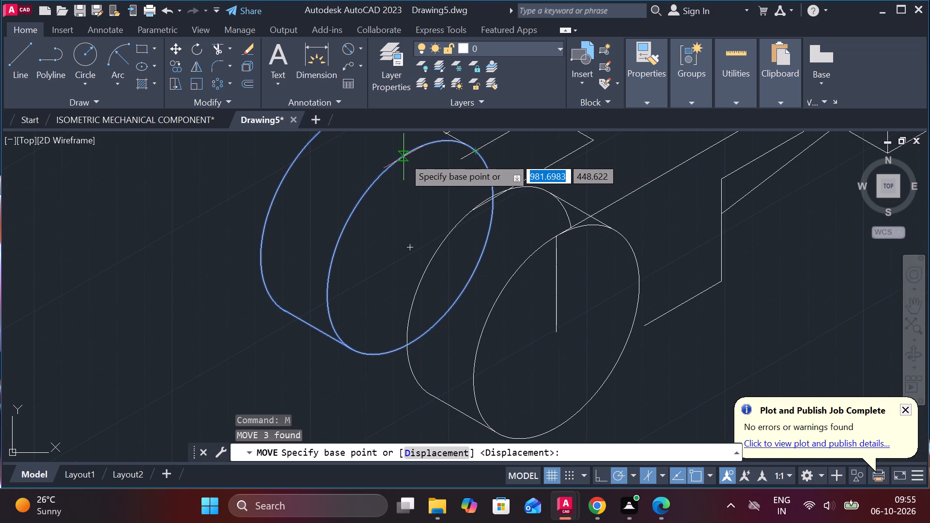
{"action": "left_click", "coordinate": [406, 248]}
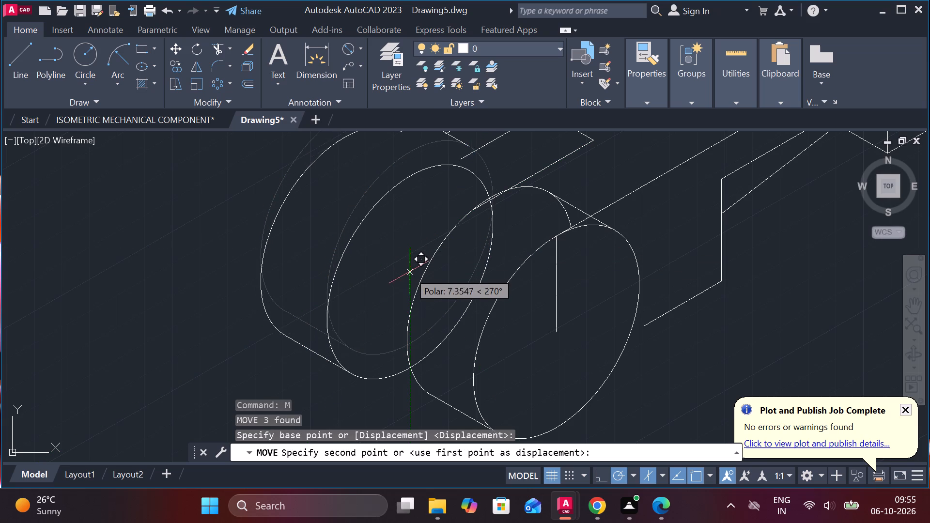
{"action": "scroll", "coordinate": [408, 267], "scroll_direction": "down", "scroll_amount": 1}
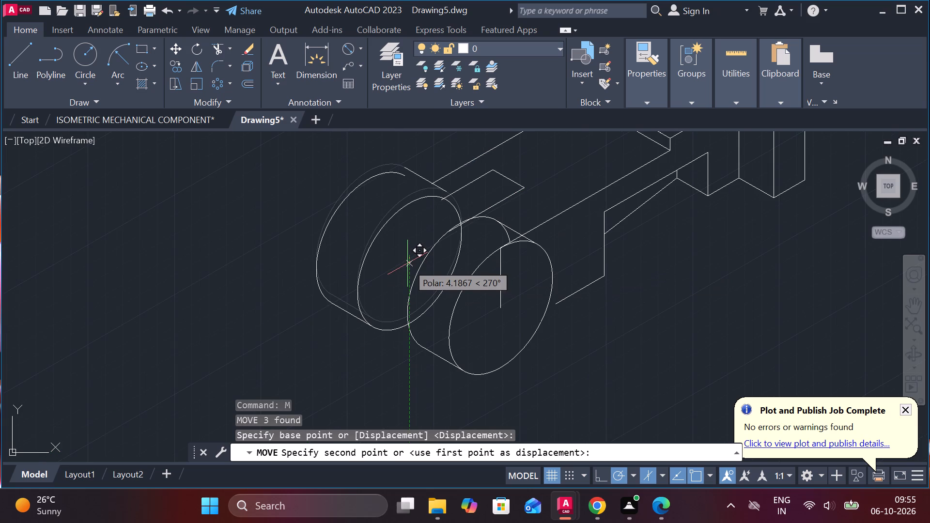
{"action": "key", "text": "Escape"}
Copy the rear cylinder's two faces and both tangent lines about 14 units along 330° toward the front cylinder.
{"action": "left_click", "coordinate": [426, 179]}
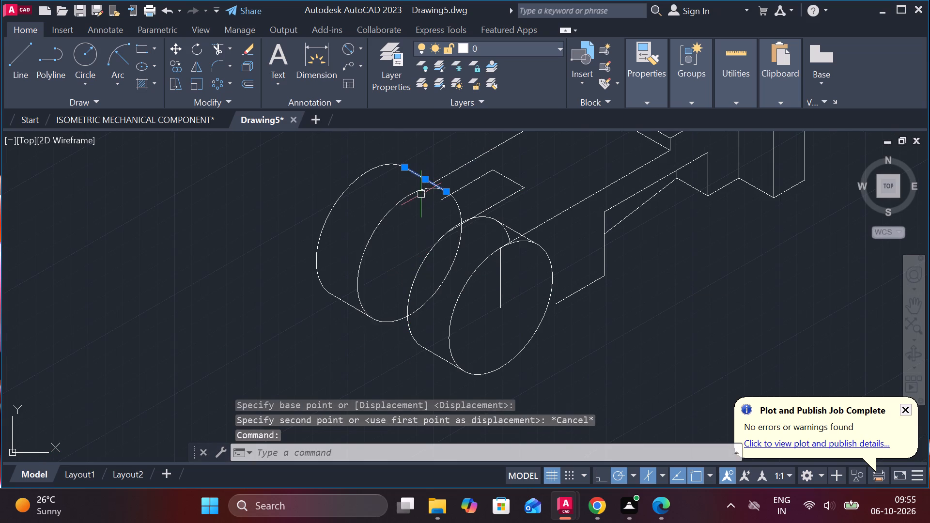
{"action": "left_click", "coordinate": [421, 194]}
{"action": "left_click", "coordinate": [372, 168]}
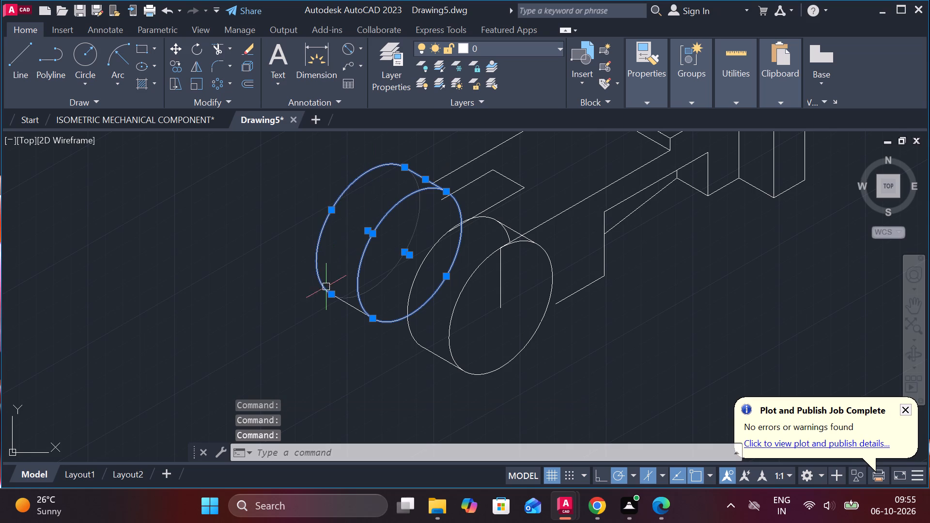
{"action": "left_click", "coordinate": [341, 300]}
{"action": "type", "text": "CO"}
{"action": "key", "text": "Return"}
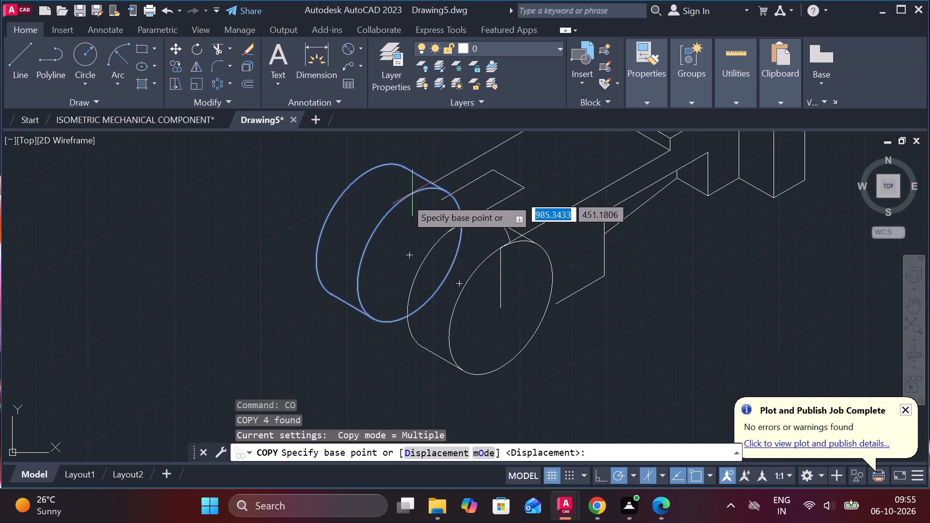
{"action": "left_click", "coordinate": [409, 252]}
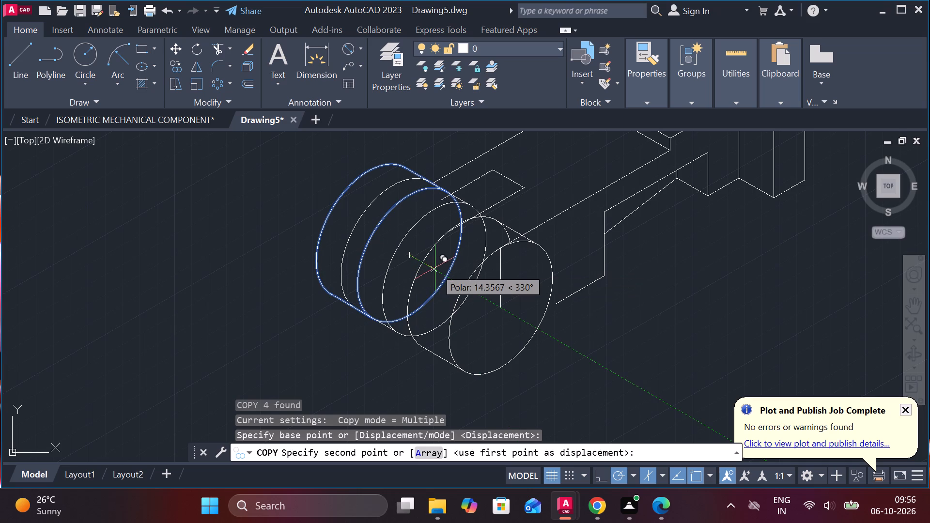
{"action": "left_click", "coordinate": [435, 268]}
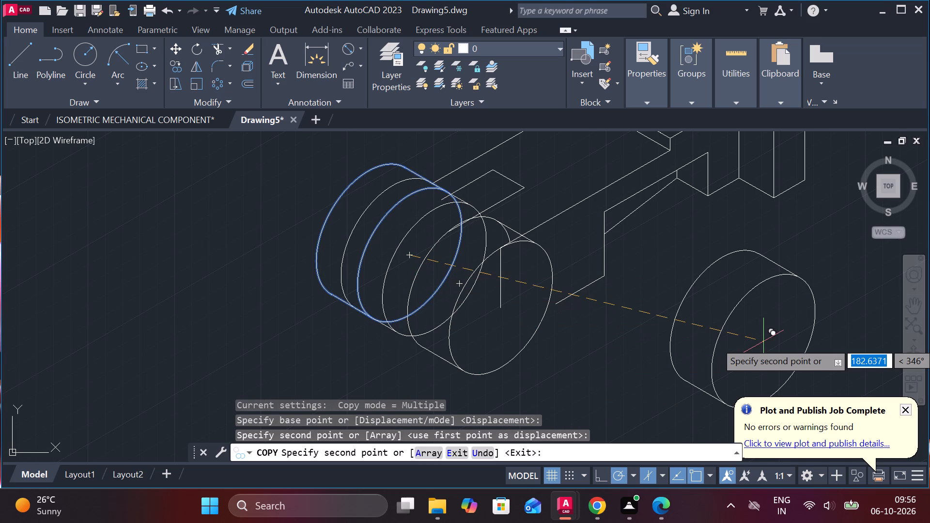
{"action": "key", "text": "Escape"}
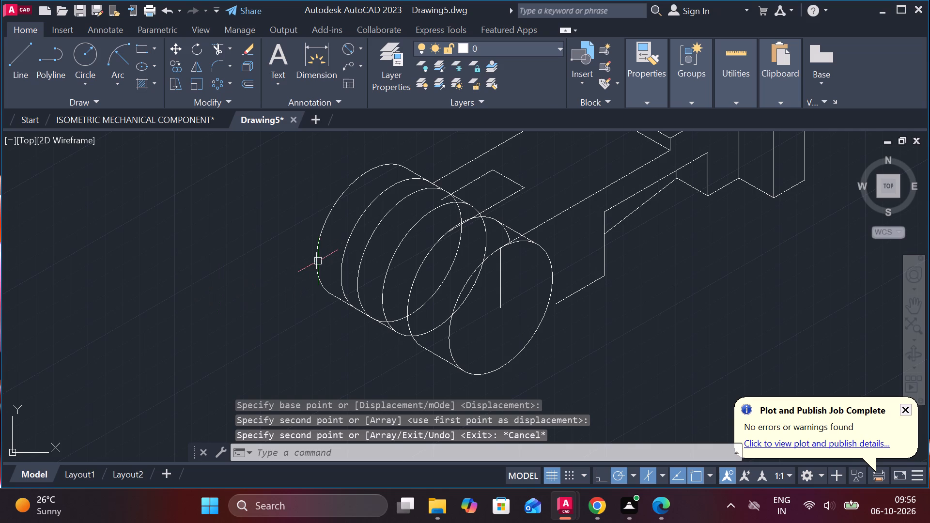
Erase the original rear cylinder's back arc and both tangent lines, together with the copied cylinder's back arc.
{"action": "left_click", "coordinate": [320, 243]}
{"action": "scroll", "coordinate": [335, 301], "scroll_direction": "up", "scroll_amount": 2}
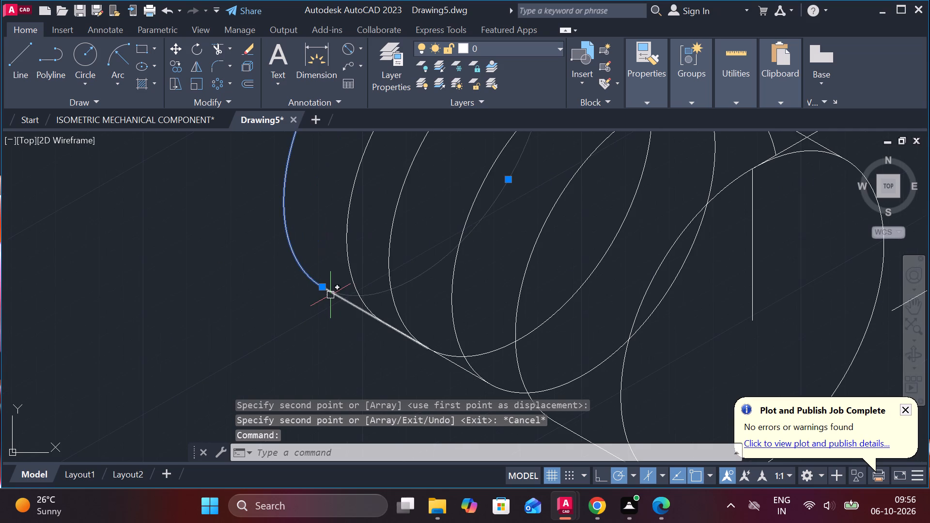
{"action": "left_click", "coordinate": [339, 295]}
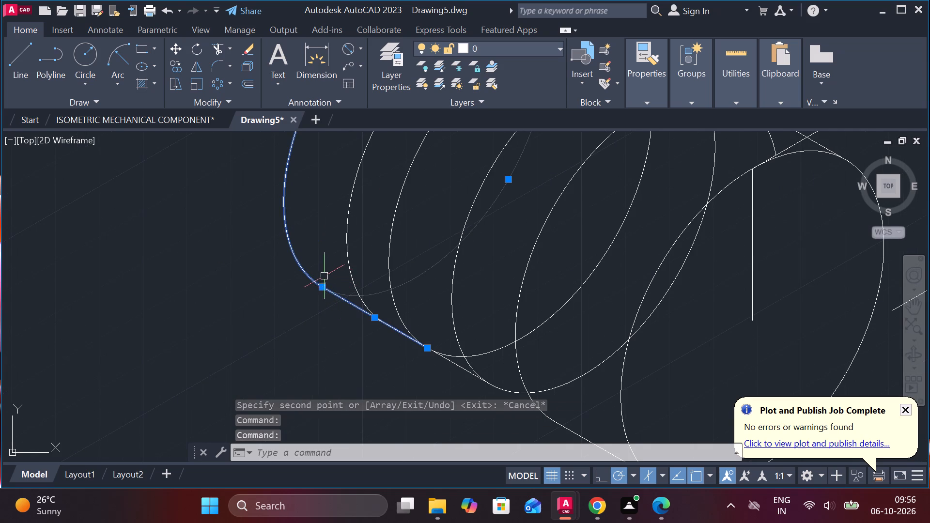
{"action": "scroll", "coordinate": [327, 274], "scroll_direction": "down", "scroll_amount": 2}
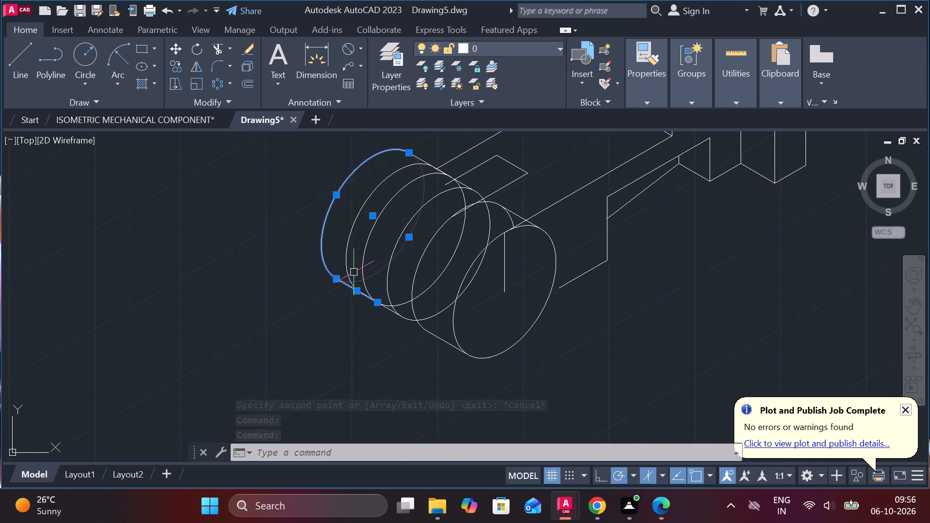
{"action": "scroll", "coordinate": [433, 172], "scroll_direction": "up", "scroll_amount": 2}
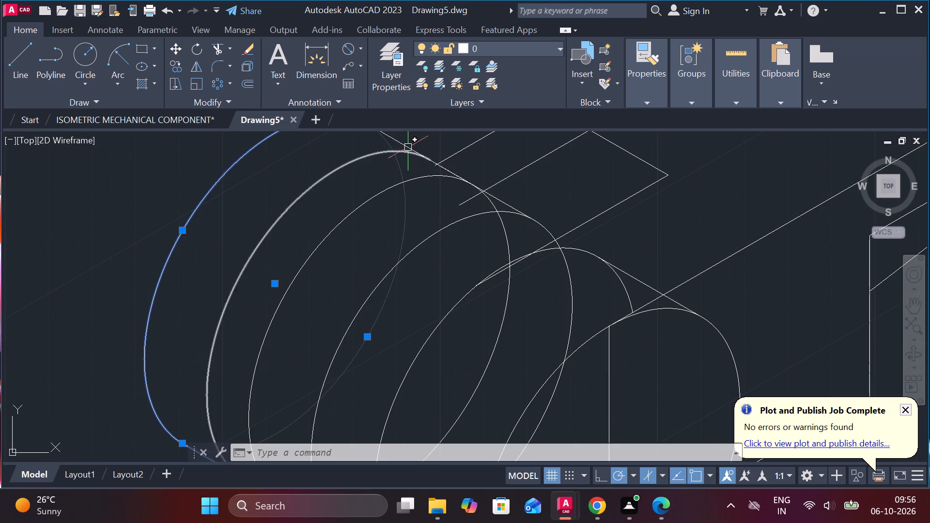
{"action": "left_click", "coordinate": [408, 142]}
{"action": "scroll", "coordinate": [408, 148], "scroll_direction": "down", "scroll_amount": 1}
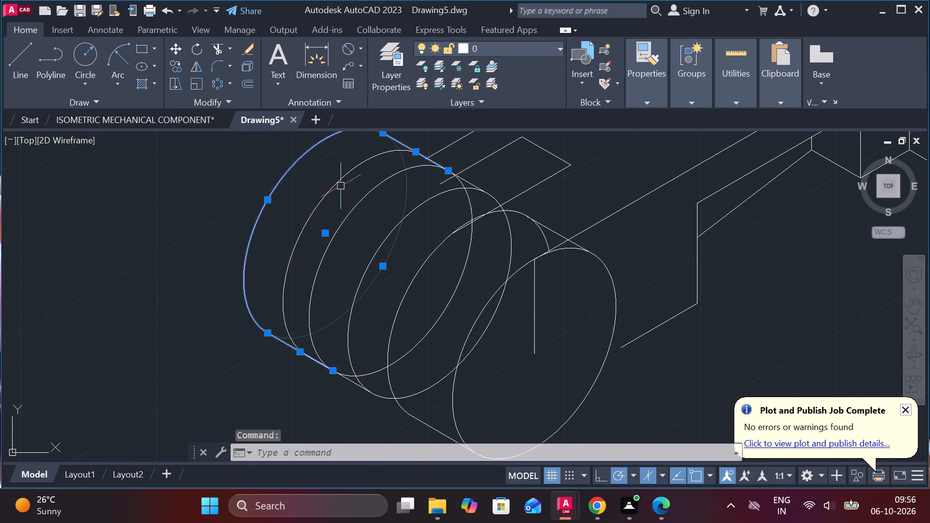
{"action": "left_click", "coordinate": [338, 182]}
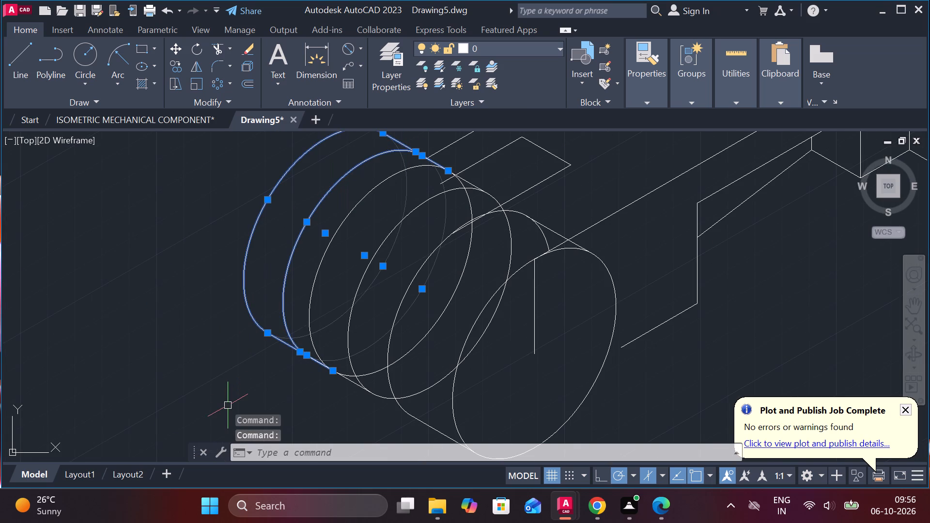
{"action": "key", "text": "e"}
{"action": "key", "text": "space"}
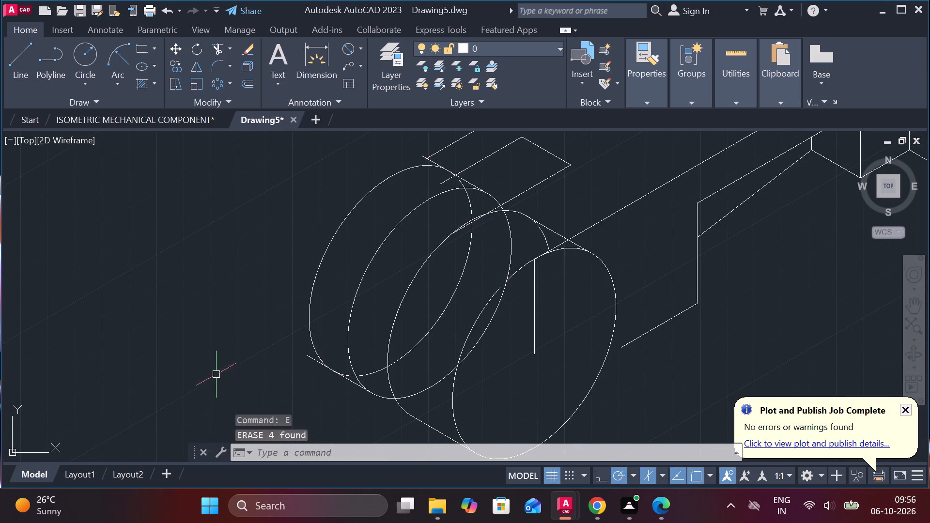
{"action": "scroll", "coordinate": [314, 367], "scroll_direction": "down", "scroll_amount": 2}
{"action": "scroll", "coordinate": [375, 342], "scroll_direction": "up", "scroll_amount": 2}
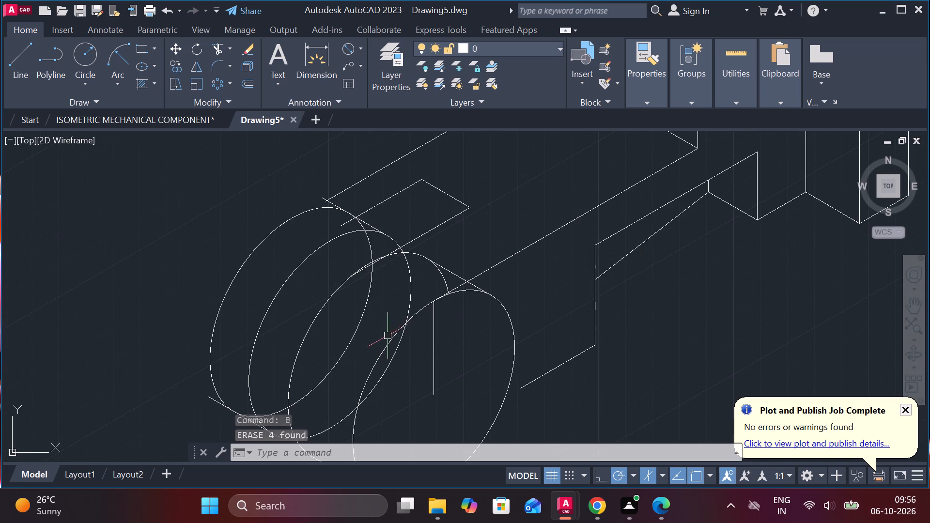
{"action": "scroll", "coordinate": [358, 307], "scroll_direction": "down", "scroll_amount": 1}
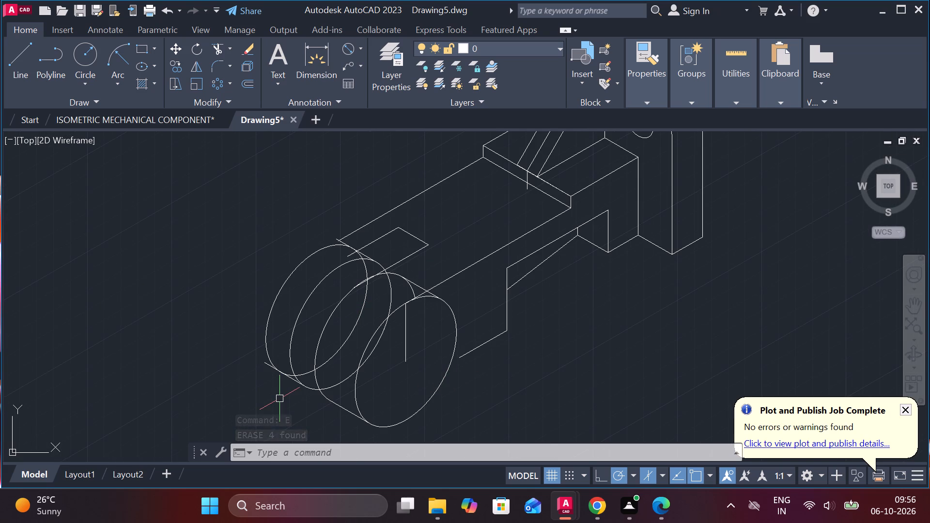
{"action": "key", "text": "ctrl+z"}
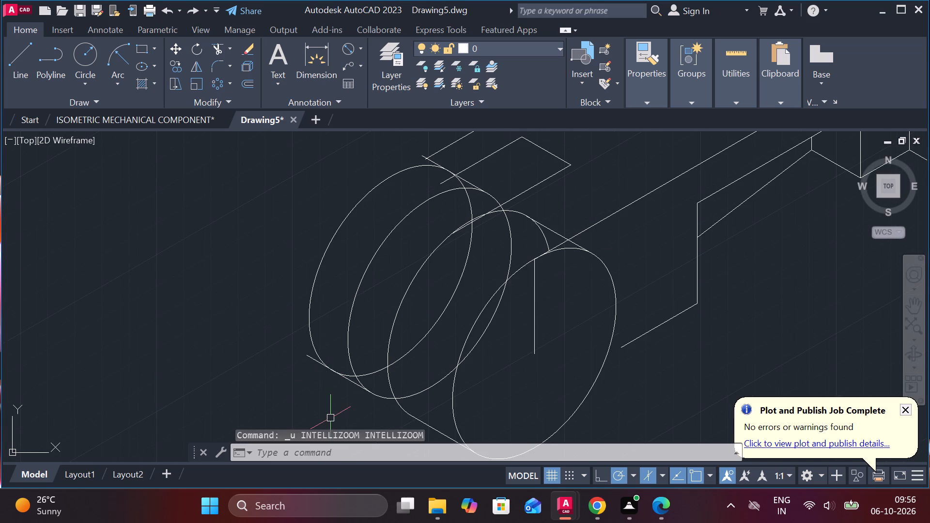
Undo the erasures around the rear cylinder and the copy of it made before them.
{"action": "key", "text": "ctrl+z"}
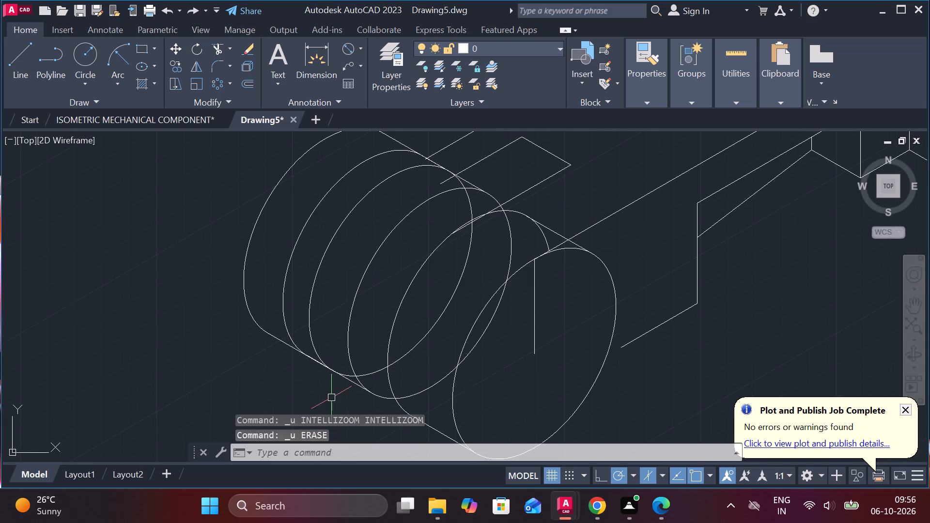
{"action": "key", "text": "ctrl+z"}
{"action": "key", "text": "ctrl+z"}
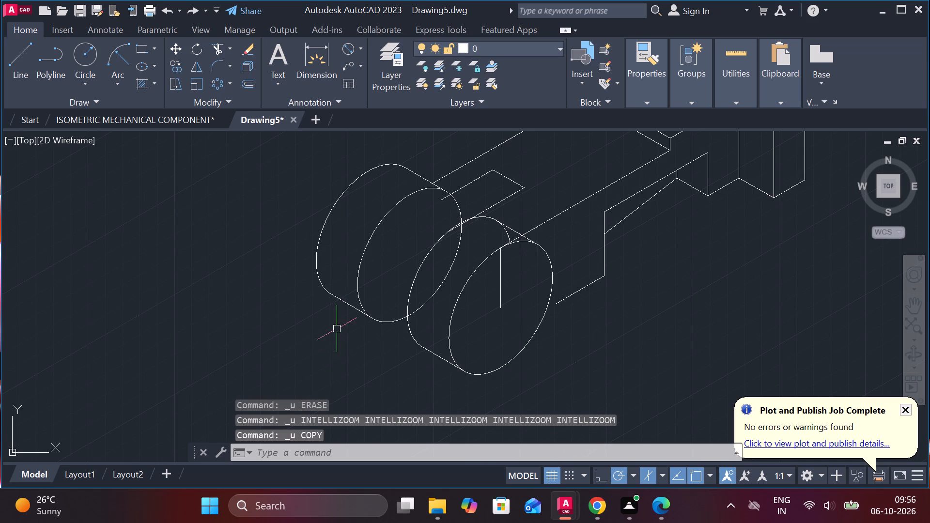
Move the rear cylinder's two faces and both tangent lines about 8 units along 330° toward the front cylinder.
{"action": "left_click", "coordinate": [301, 221]}
{"action": "left_click", "coordinate": [369, 351]}
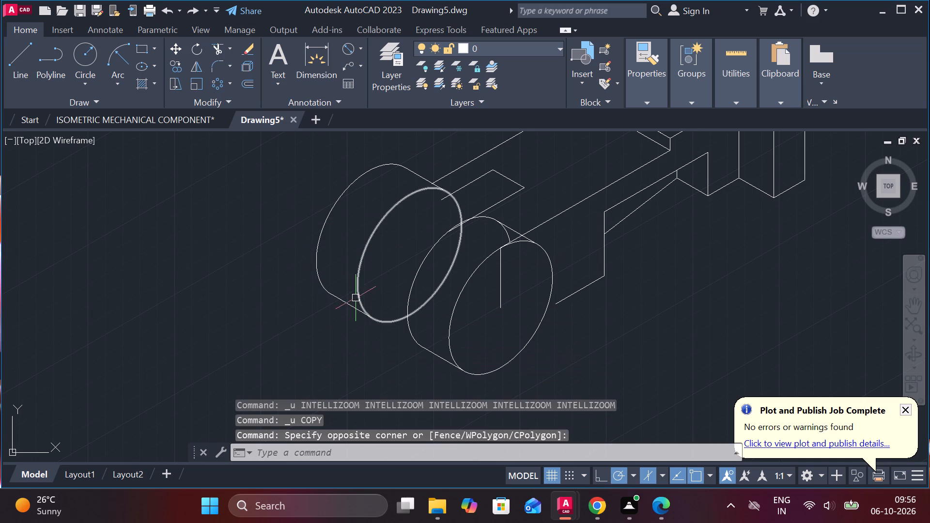
{"action": "left_click", "coordinate": [356, 298]}
{"action": "left_click", "coordinate": [320, 240]}
{"action": "left_click", "coordinate": [346, 308]}
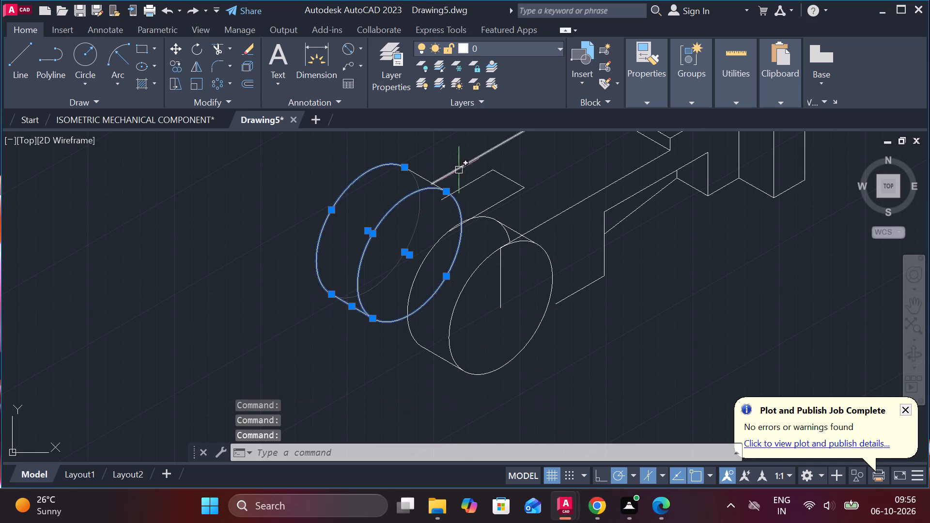
{"action": "left_click", "coordinate": [418, 179]}
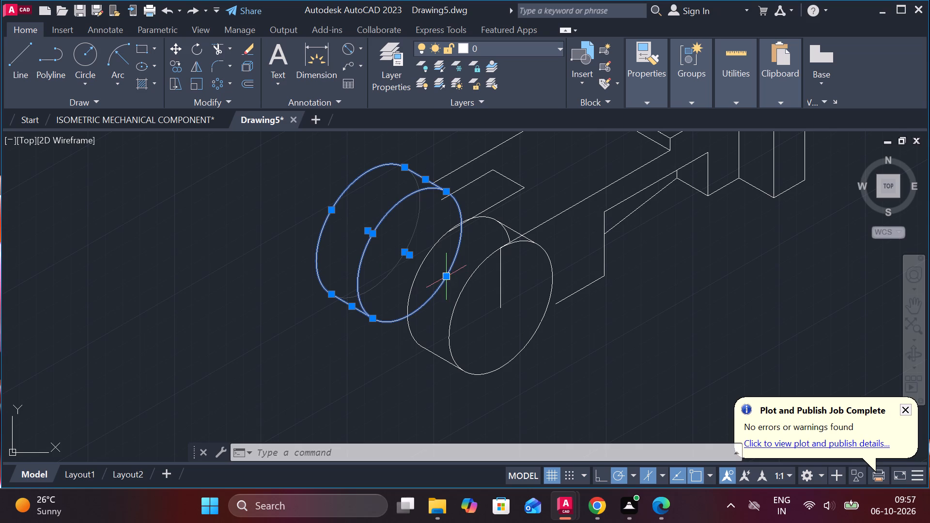
{"action": "key", "text": "m"}
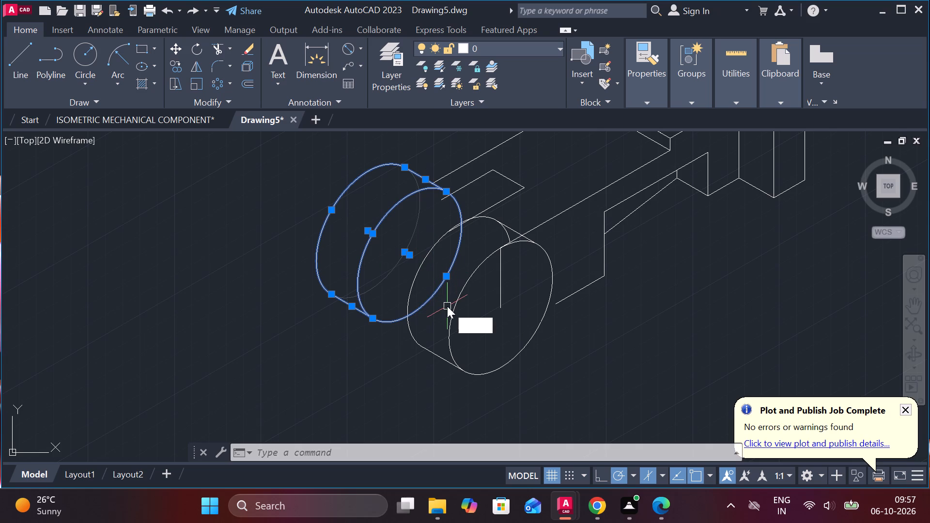
{"action": "key", "text": "Return"}
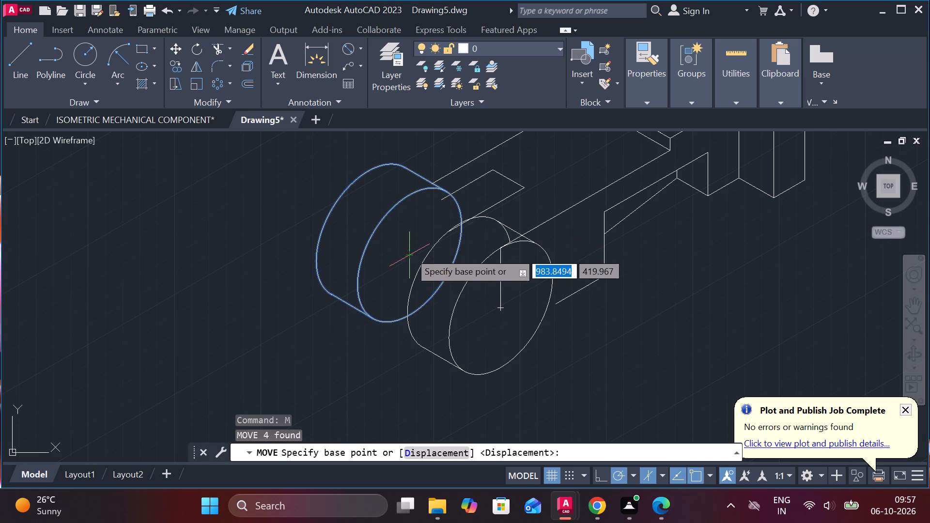
{"action": "left_click", "coordinate": [409, 252]}
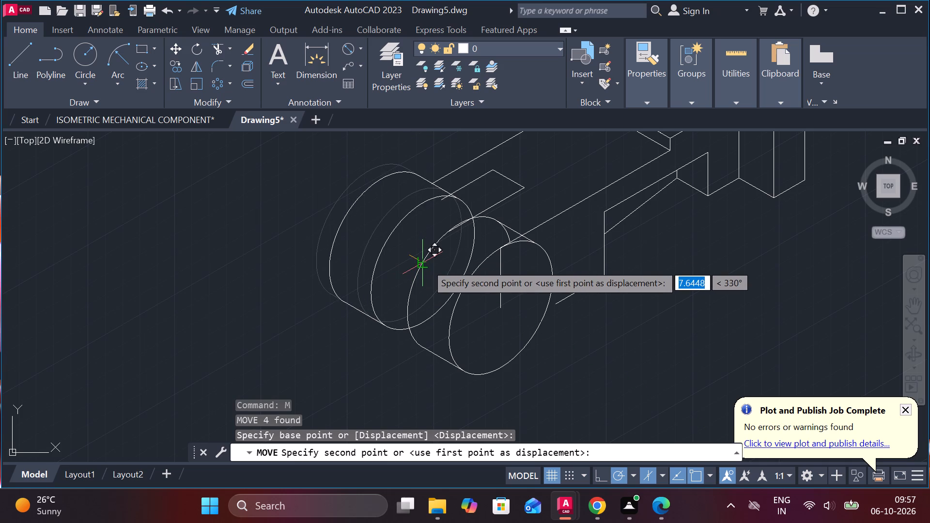
{"action": "left_click", "coordinate": [426, 263]}
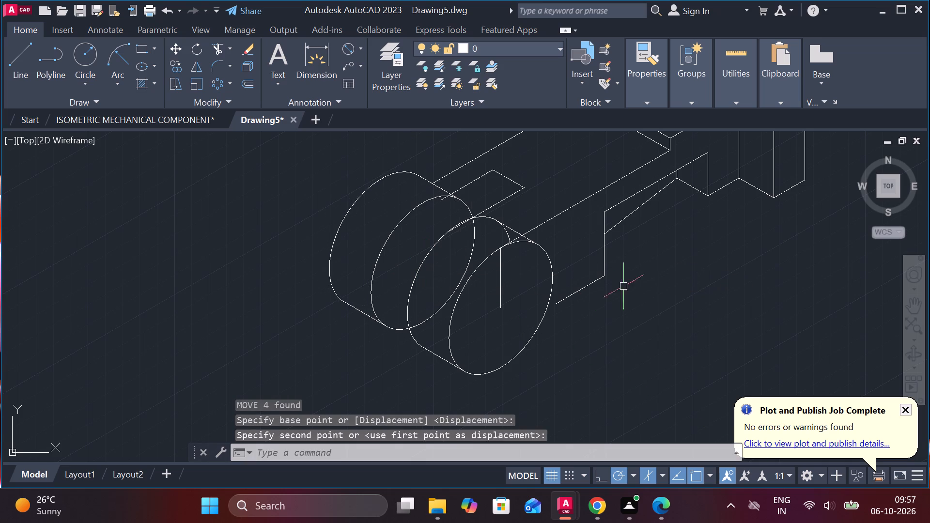
{"action": "key", "text": "Escape"}
Trim the slot lines where they run past the cylinders, and trim the hidden part of the rear cylinder's front face.
{"action": "scroll", "coordinate": [446, 231], "scroll_direction": "up", "scroll_amount": 1}
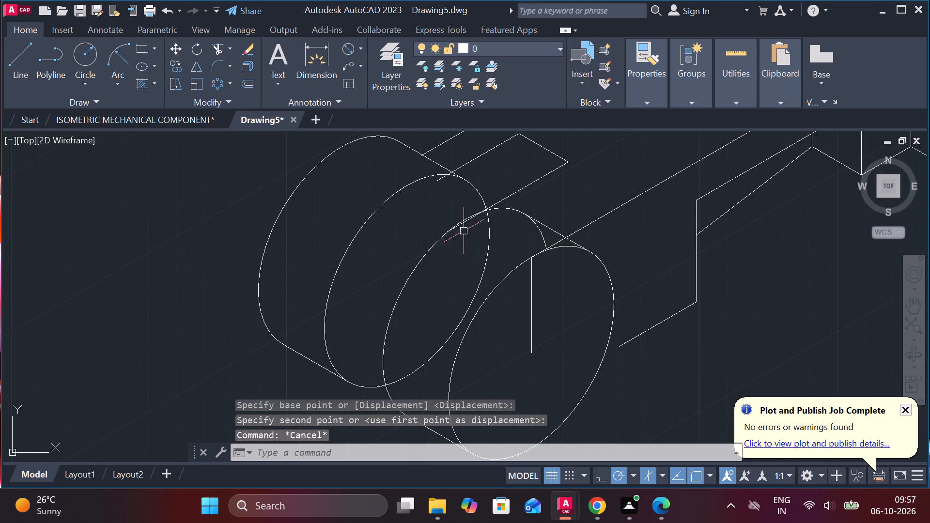
{"action": "type", "text": "TR"}
{"action": "key", "text": "space"}
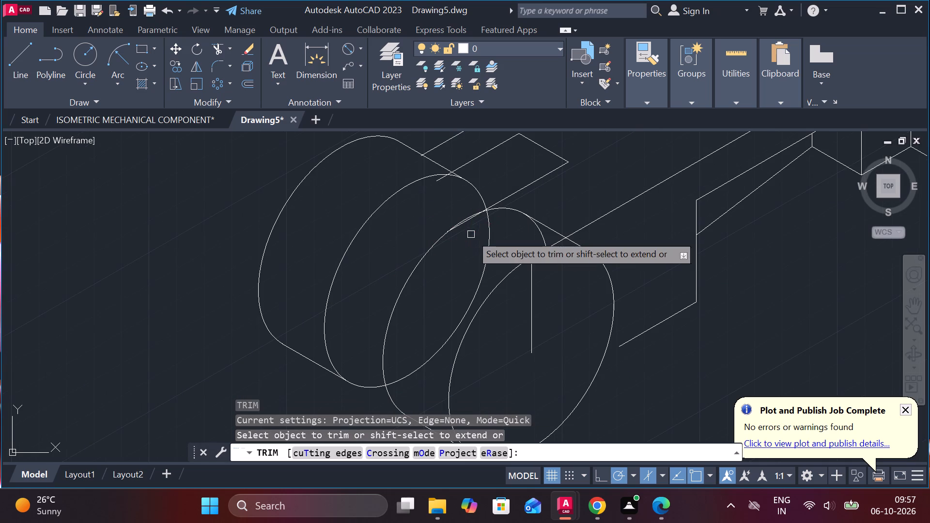
{"action": "left_click", "coordinate": [465, 224]}
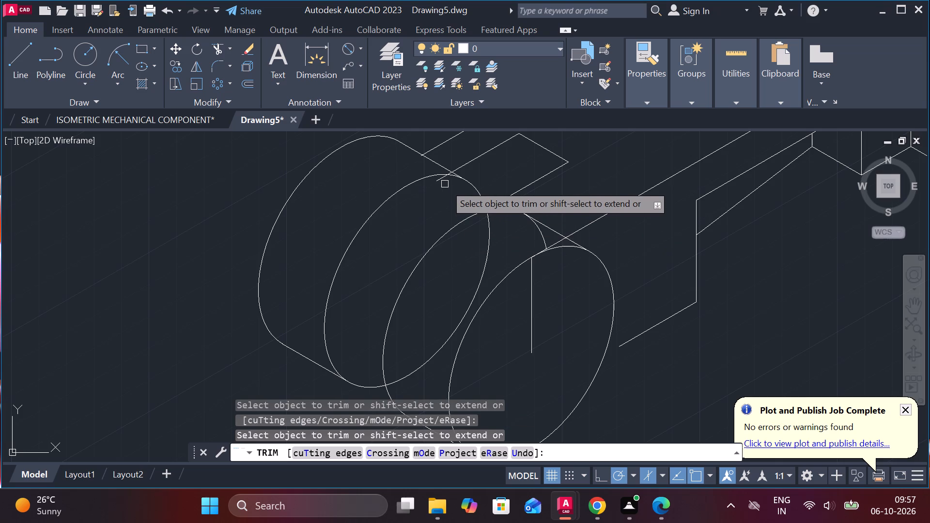
{"action": "left_click", "coordinate": [444, 182]}
{"action": "left_click", "coordinate": [465, 182]}
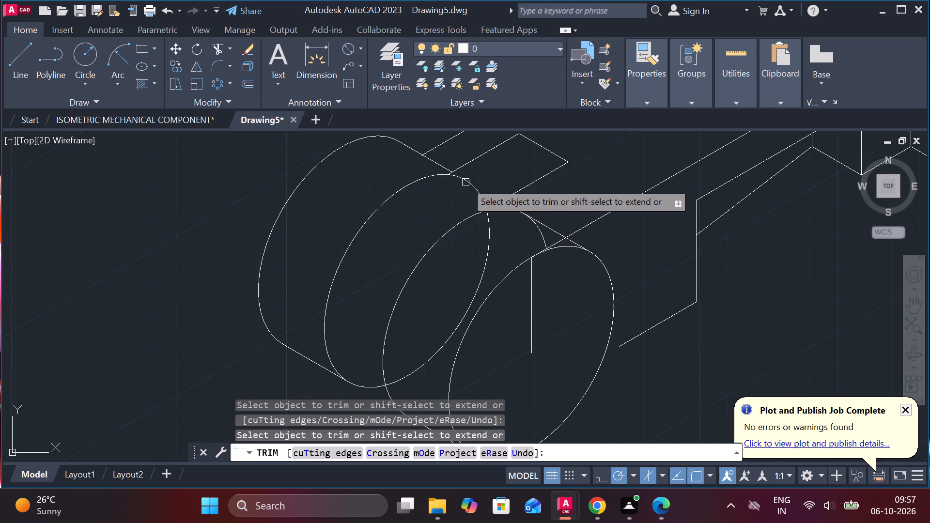
{"action": "left_click", "coordinate": [462, 179]}
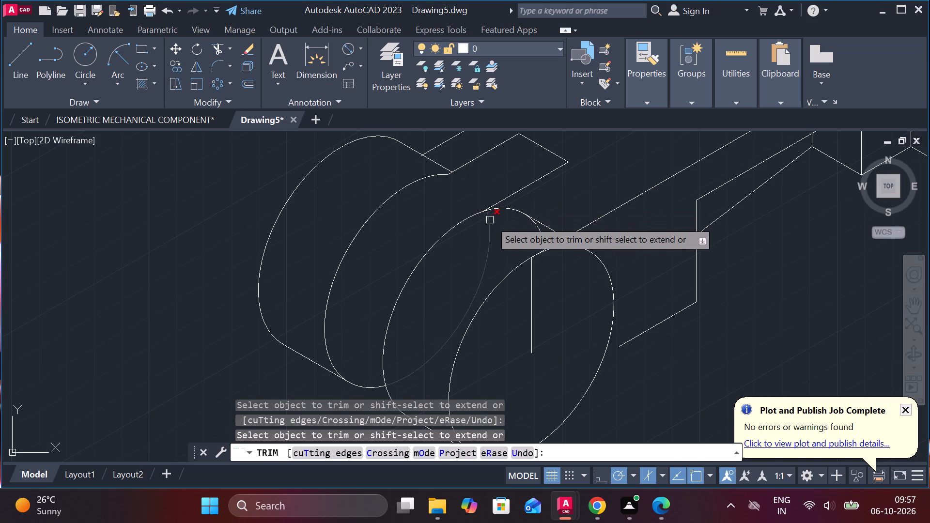
{"action": "left_click", "coordinate": [487, 219]}
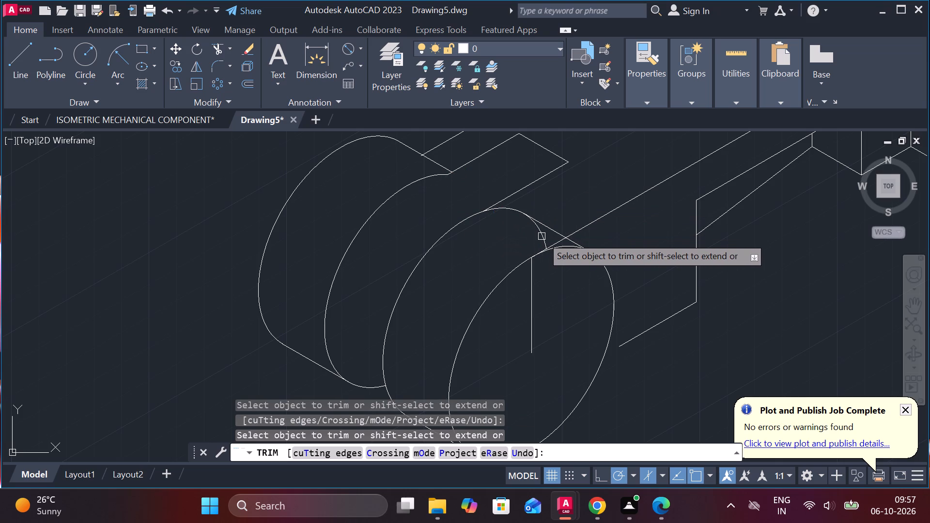
Trim the front cylinder's hidden back arc and its face arc above the arm edge, and remove the vertical line inside the face.
{"action": "left_click", "coordinate": [542, 236]}
{"action": "left_click", "coordinate": [566, 244]}
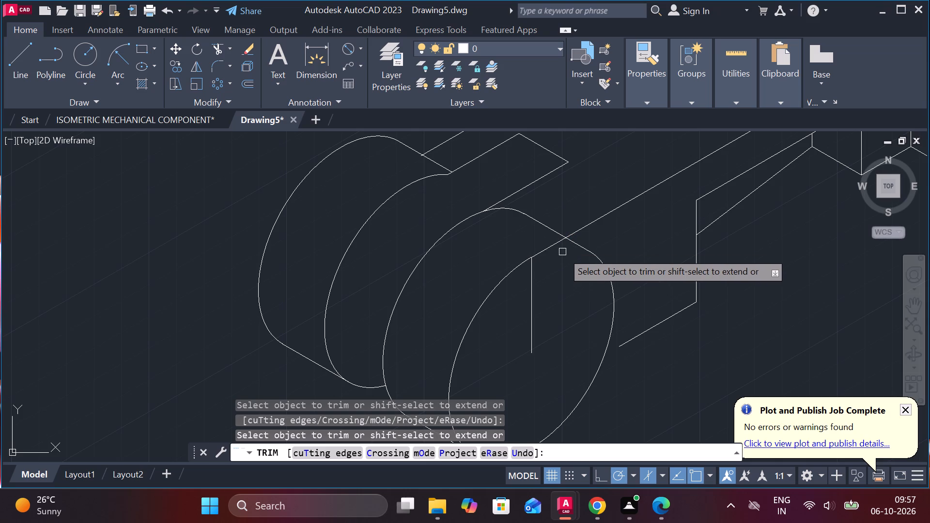
{"action": "left_click", "coordinate": [536, 270]}
{"action": "left_click", "coordinate": [529, 287]}
Trim the overhanging end of the arm's rear top edge back to the rear cylinder's upper tangent line.
{"action": "scroll", "coordinate": [530, 332], "scroll_direction": "down", "scroll_amount": 2}
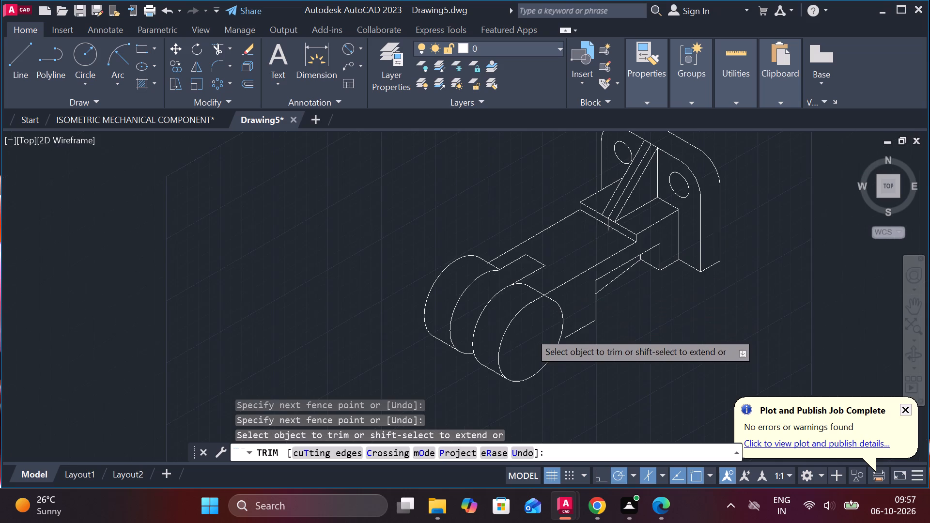
{"action": "scroll", "coordinate": [484, 312], "scroll_direction": "up", "scroll_amount": 2}
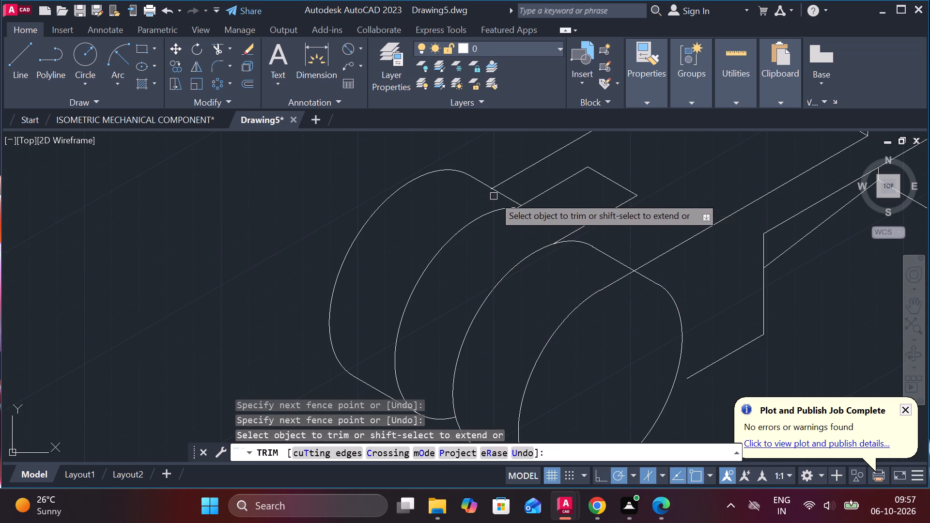
{"action": "scroll", "coordinate": [491, 189], "scroll_direction": "up", "scroll_amount": 4}
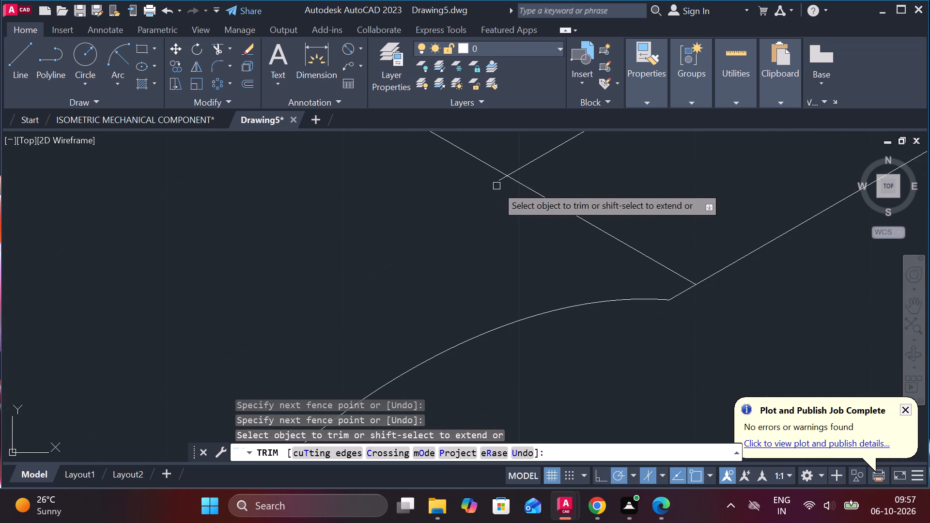
{"action": "left_click", "coordinate": [497, 183]}
{"action": "scroll", "coordinate": [458, 196], "scroll_direction": "down", "scroll_amount": 4}
{"action": "scroll", "coordinate": [409, 224], "scroll_direction": "down", "scroll_amount": 2}
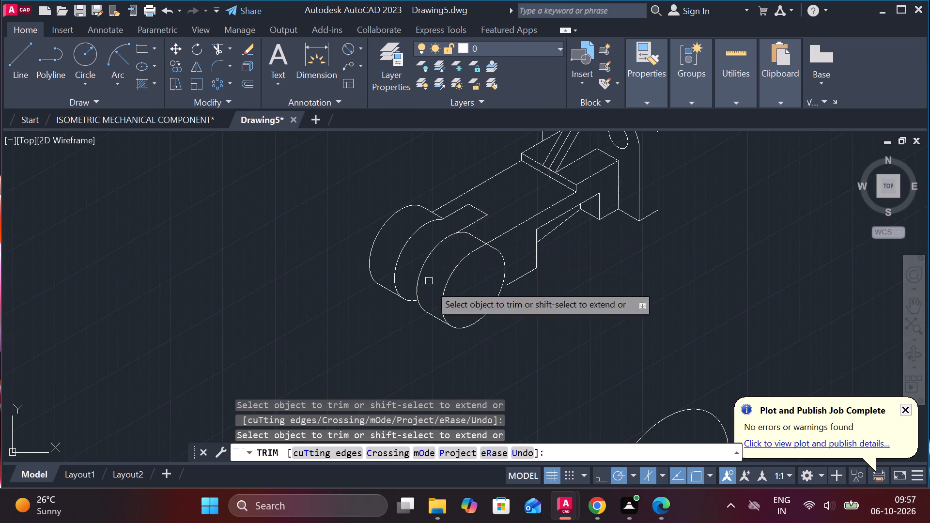
{"action": "scroll", "coordinate": [395, 326], "scroll_direction": "up", "scroll_amount": 1}
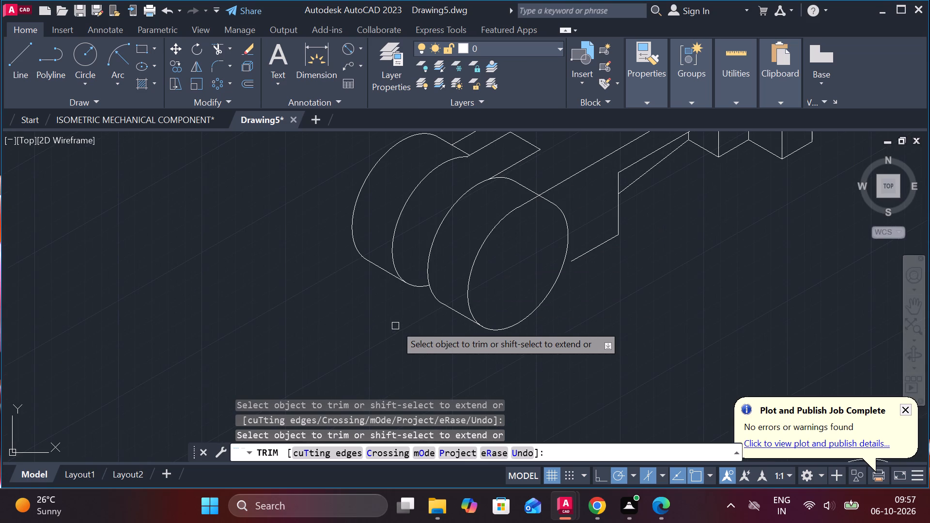
{"action": "middle_click_drag", "start_coordinate": [397, 309], "coordinate": [397, 403]}
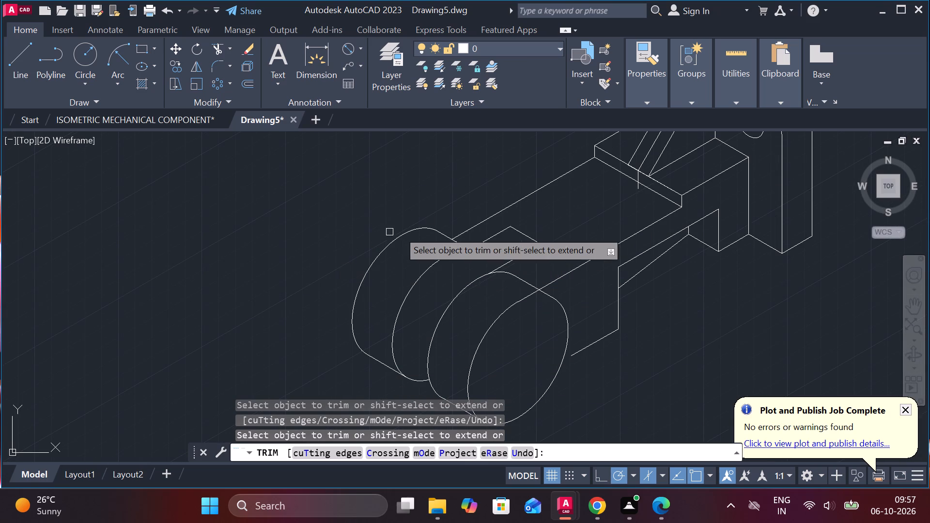
{"action": "key", "text": "Escape"}
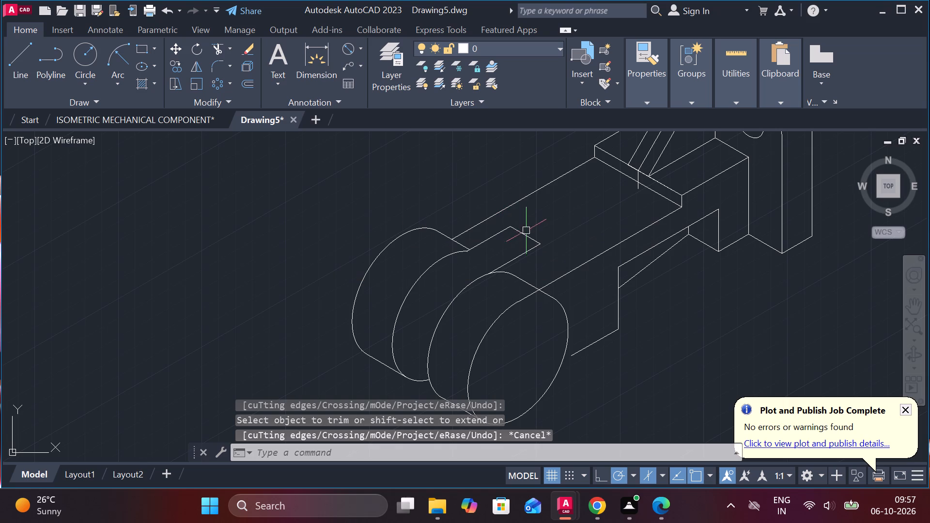
Lengthen the slot by moving its short end line further up the arm along 30° and extending both side lines to it.
{"action": "left_click", "coordinate": [526, 236]}
{"action": "left_click", "coordinate": [527, 236]}
{"action": "left_click", "coordinate": [554, 224]}
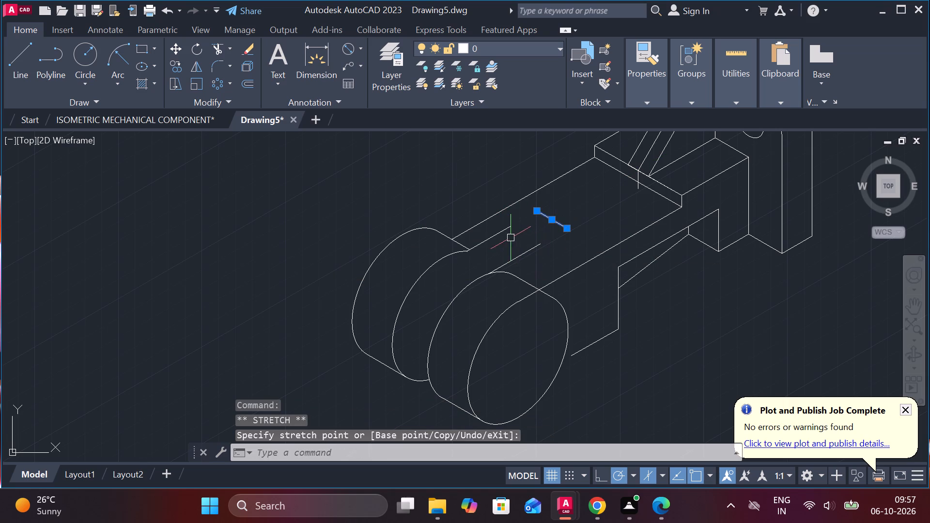
{"action": "key", "text": "Escape"}
{"action": "type", "text": "EX"}
{"action": "key", "text": "space"}
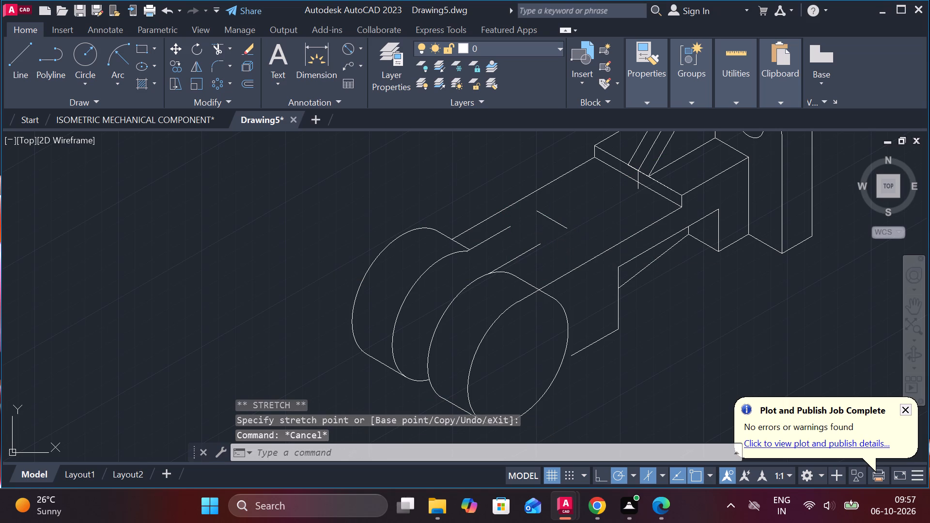
{"action": "left_click", "coordinate": [505, 235]}
{"action": "left_click", "coordinate": [524, 252]}
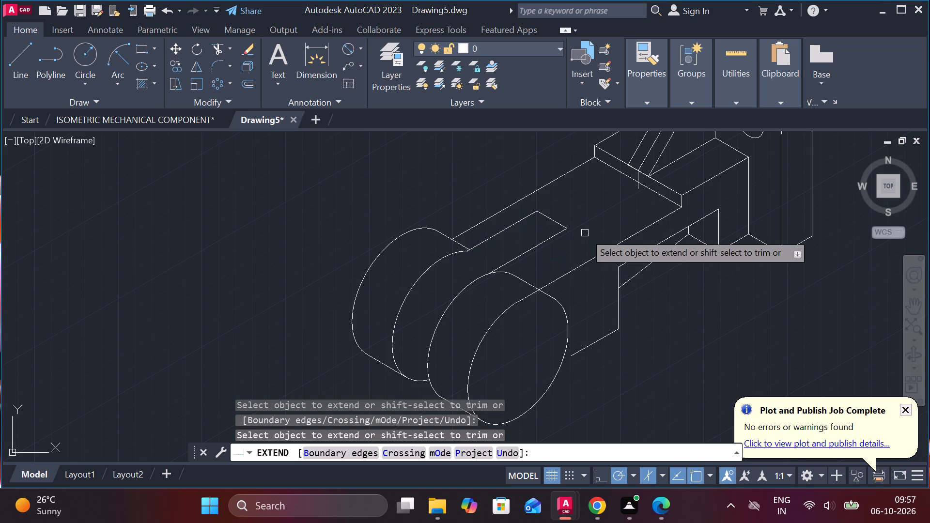
{"action": "key", "text": "Escape"}
Draw a vertical line down from the slot's rear inner corner and trim it at the slot's front side line.
{"action": "key", "text": "l"}
{"action": "key", "text": "Return"}
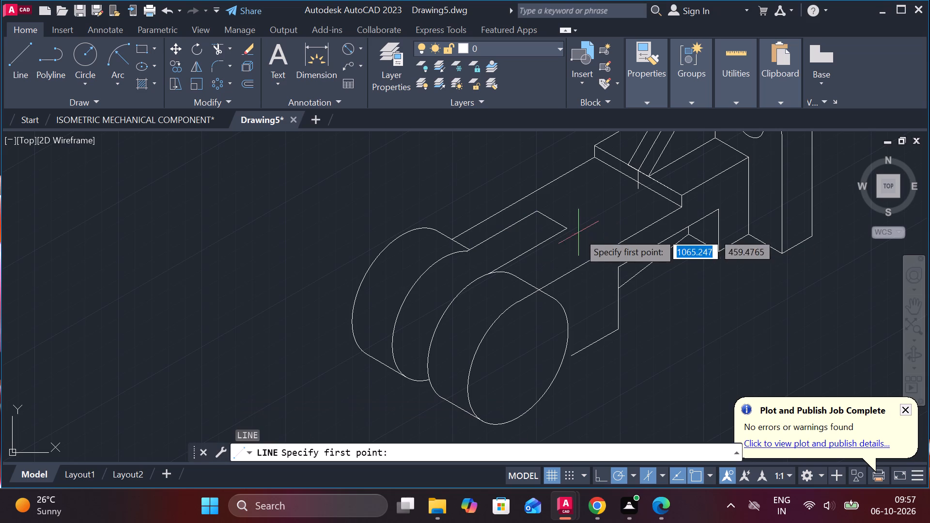
{"action": "left_click", "coordinate": [533, 210]}
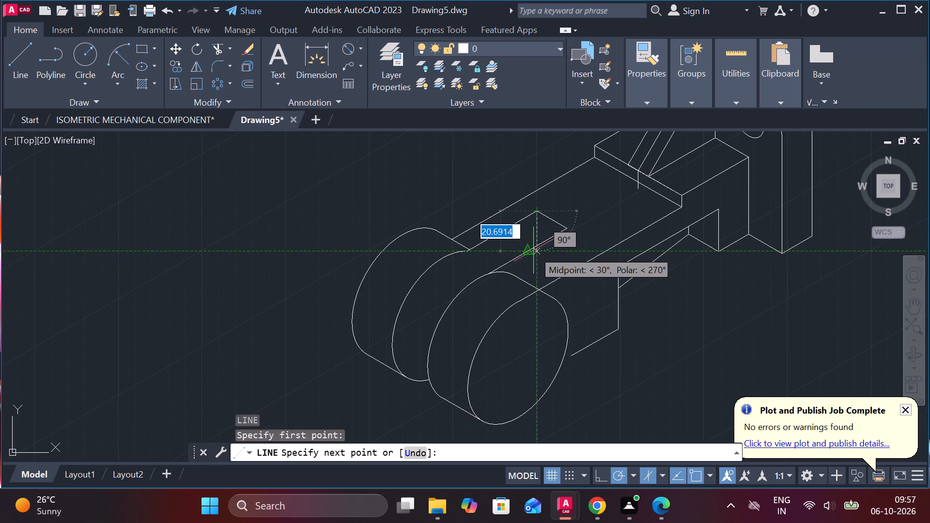
{"action": "left_click", "coordinate": [534, 255]}
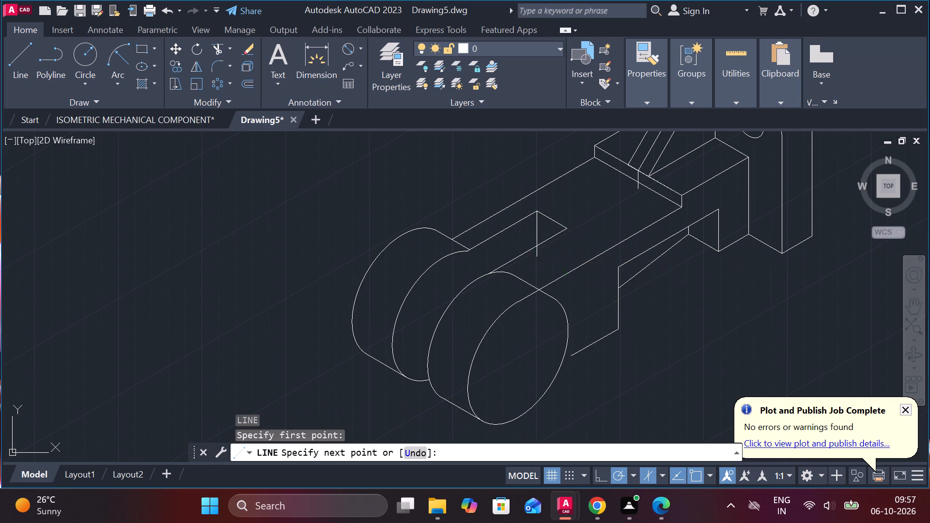
{"action": "key", "text": "Escape"}
{"action": "type", "text": "TR"}
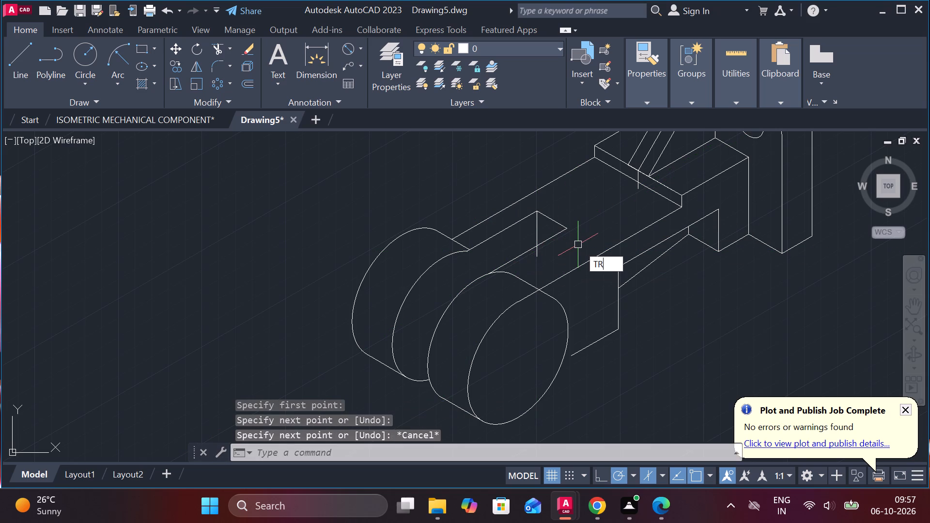
{"action": "key", "text": "space"}
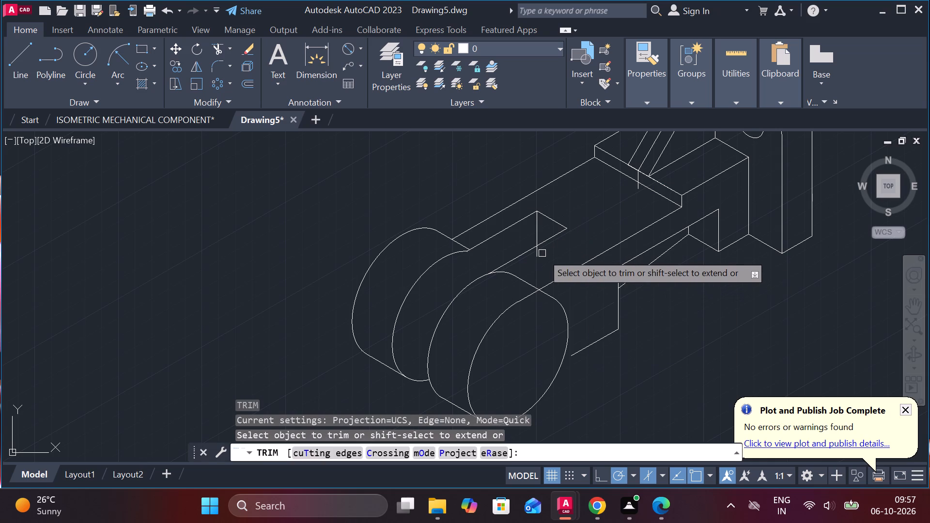
{"action": "left_click", "coordinate": [534, 257]}
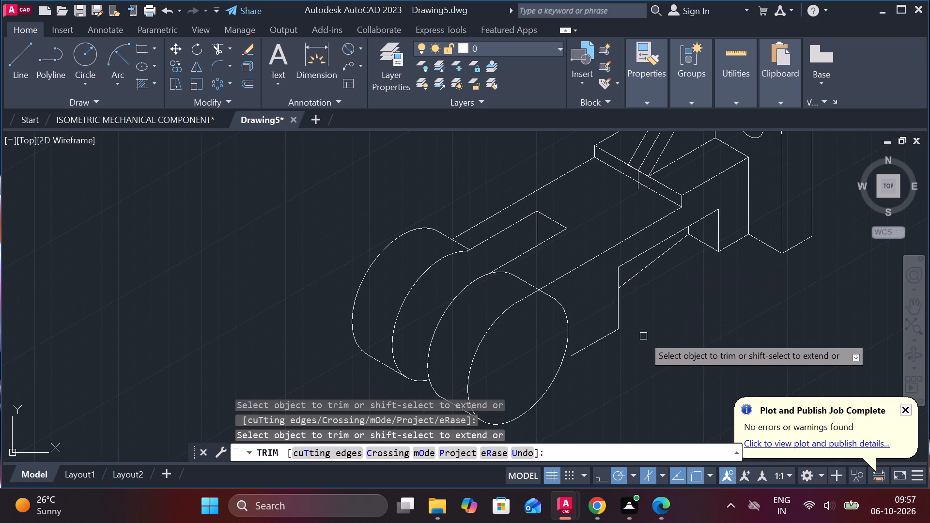
{"action": "key", "text": "Escape"}
Extend the arm's lower edge to the front cylinder's face.
{"action": "type", "text": "EX"}
{"action": "key", "text": "space"}
{"action": "left_click", "coordinate": [586, 351]}
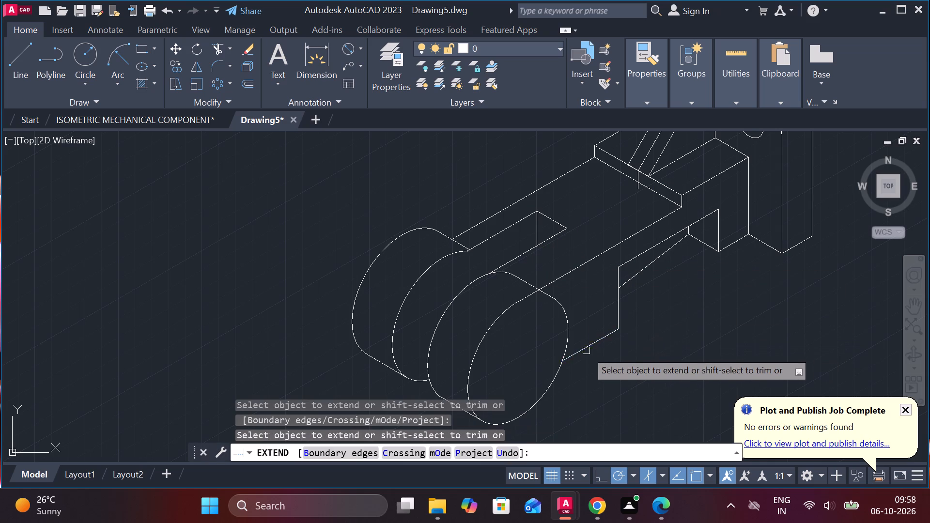
{"action": "scroll", "coordinate": [650, 341], "scroll_direction": "down", "scroll_amount": 2}
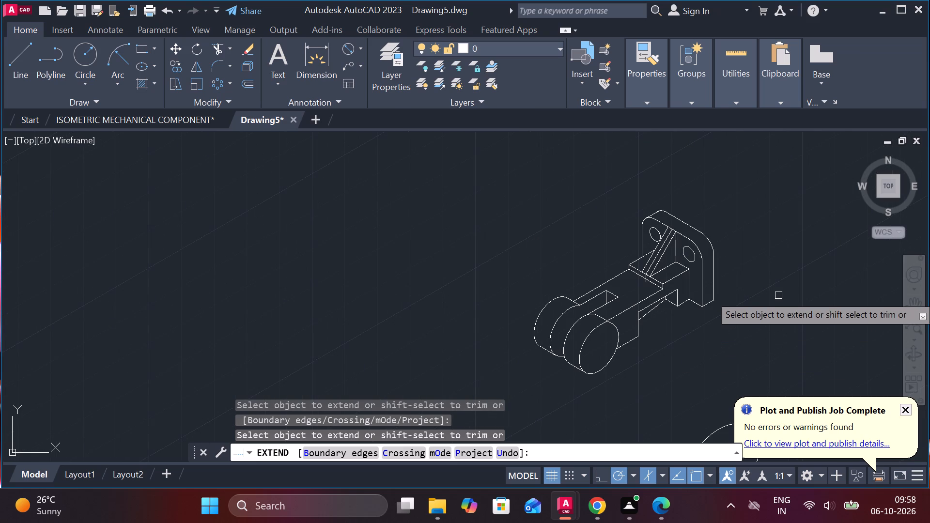
{"action": "key", "text": "Escape"}
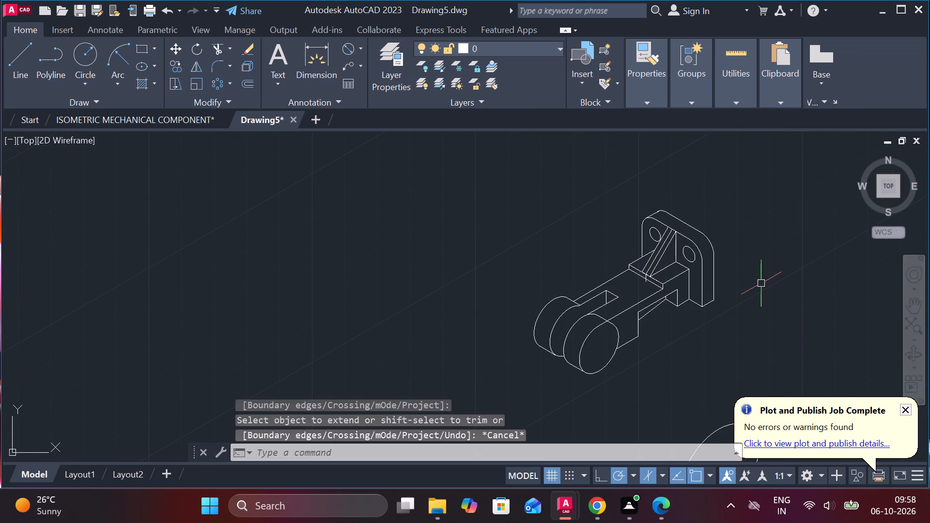
Erase the leftover loose ellipse below the component.
{"action": "middle_click_drag", "start_coordinate": [734, 281], "coordinate": [651, 182]}
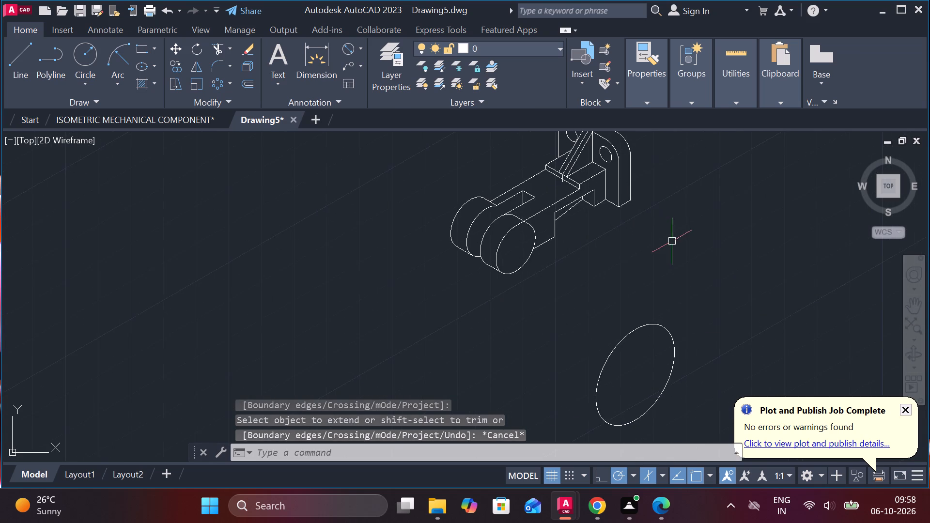
{"action": "scroll", "coordinate": [672, 243], "scroll_direction": "down", "scroll_amount": 1}
{"action": "left_click", "coordinate": [604, 298]}
{"action": "left_click", "coordinate": [735, 380]}
{"action": "left_click", "coordinate": [731, 378]}
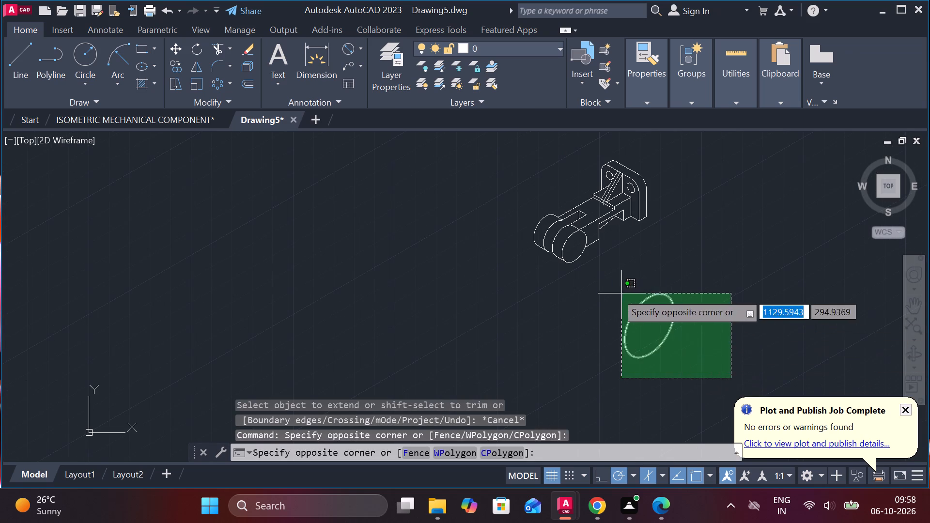
{"action": "left_click", "coordinate": [606, 292]}
{"action": "key", "text": "e"}
{"action": "key", "text": "Return"}
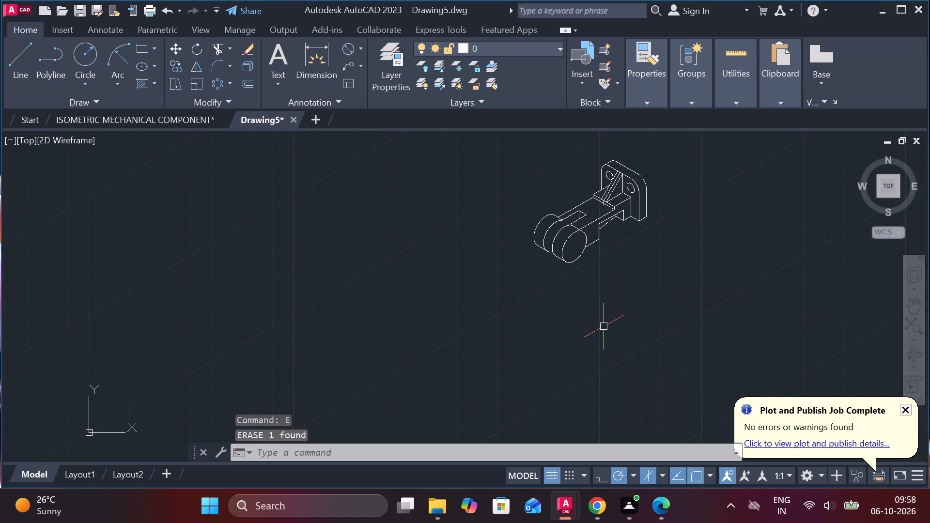
Draw an isocircle of radius 20 centred on the front cylinder's face for its hole.
{"action": "scroll", "coordinate": [609, 246], "scroll_direction": "up", "scroll_amount": 2}
{"action": "middle_click_drag", "start_coordinate": [617, 235], "coordinate": [598, 296]}
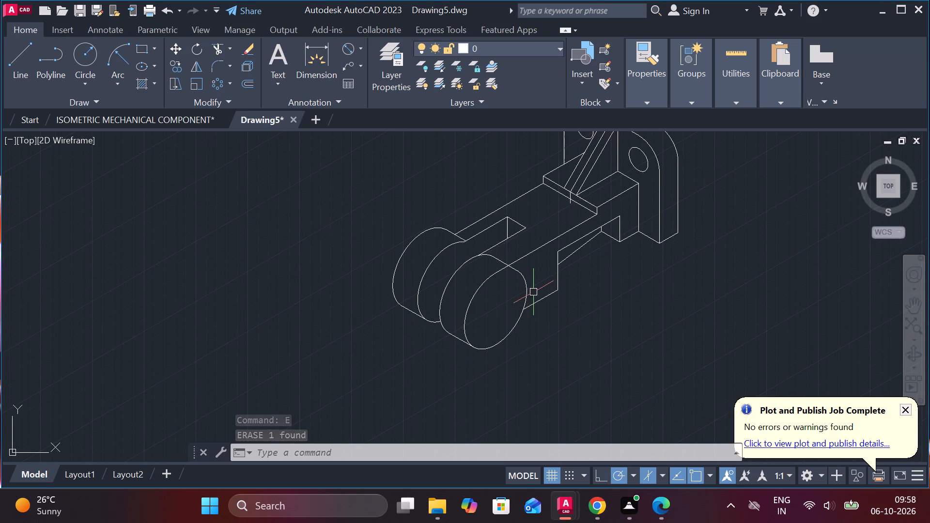
{"action": "type", "text": "EL"}
{"action": "key", "text": "Return"}
{"action": "key", "text": "i"}
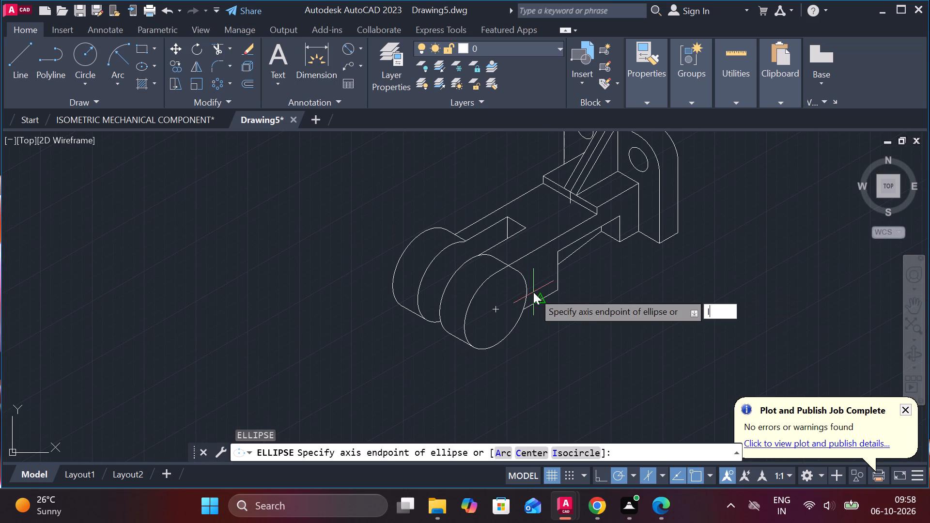
{"action": "key", "text": "Return"}
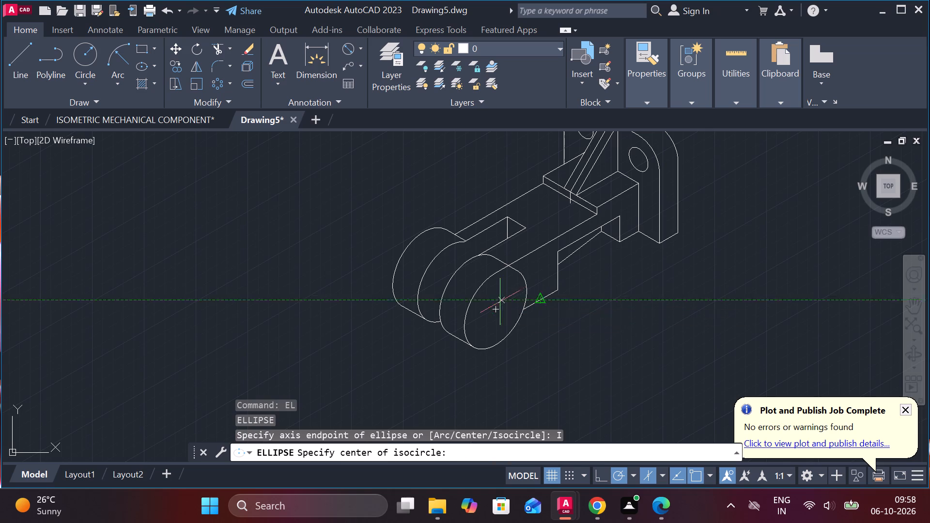
{"action": "left_click", "coordinate": [496, 306]}
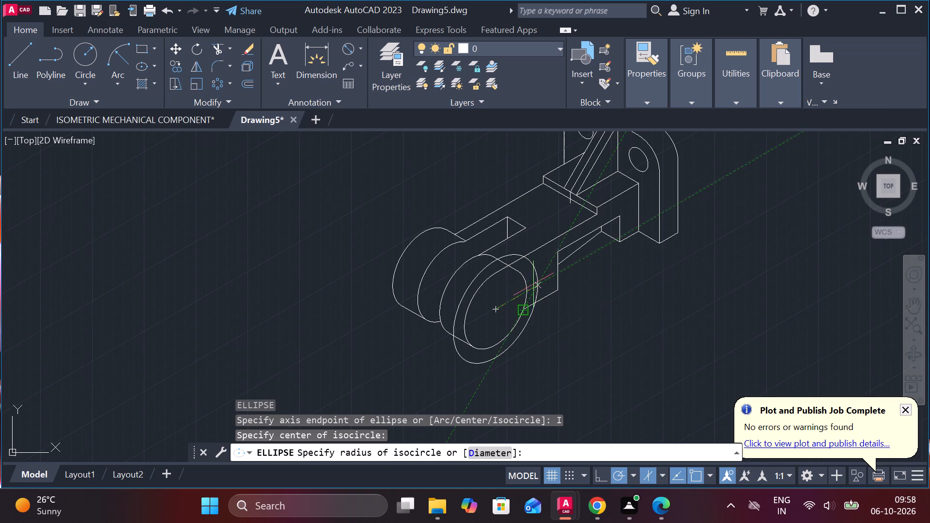
{"action": "type", "text": "20"}
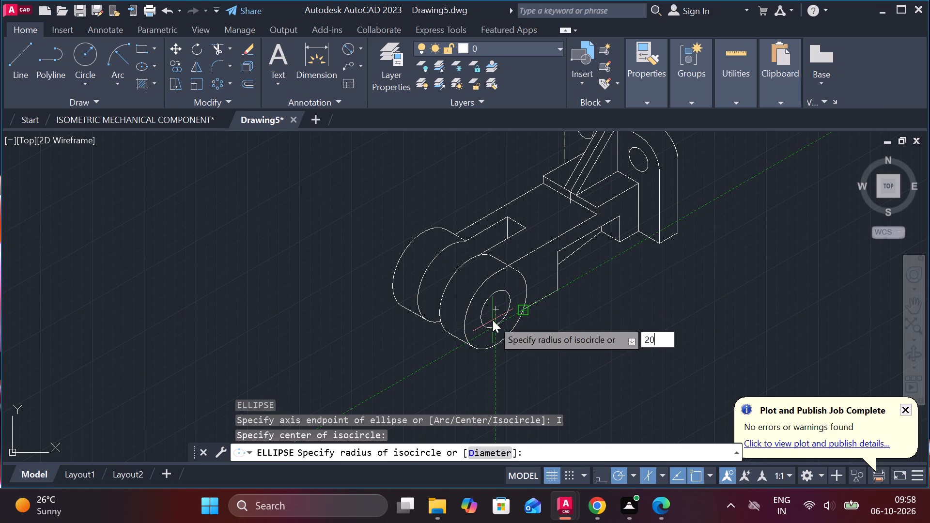
{"action": "key", "text": "Return"}
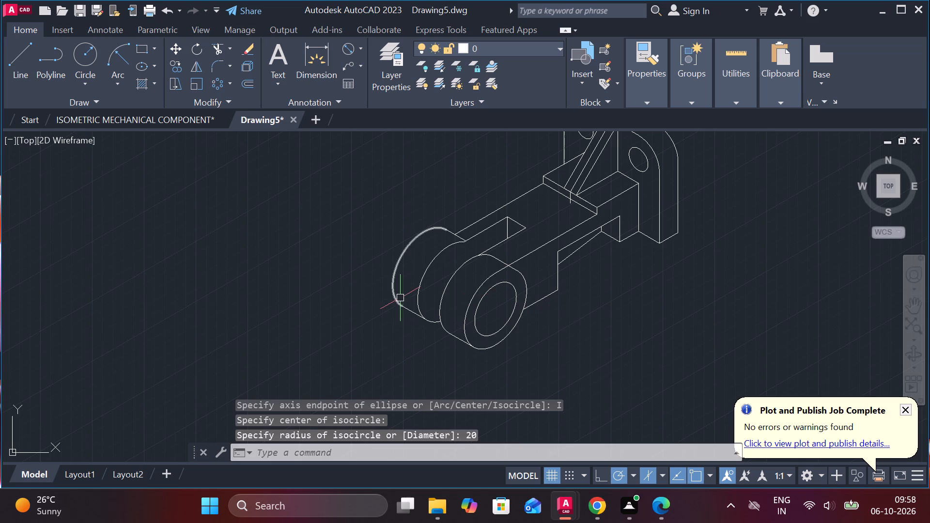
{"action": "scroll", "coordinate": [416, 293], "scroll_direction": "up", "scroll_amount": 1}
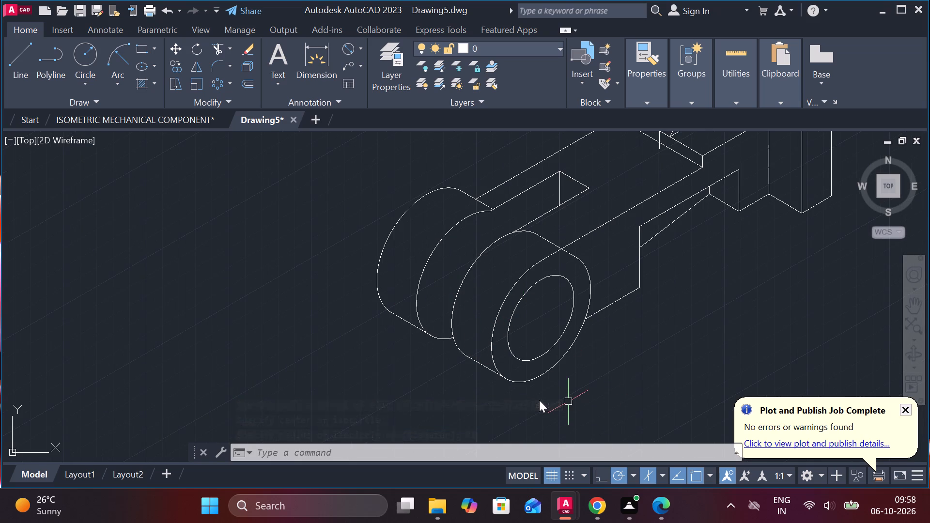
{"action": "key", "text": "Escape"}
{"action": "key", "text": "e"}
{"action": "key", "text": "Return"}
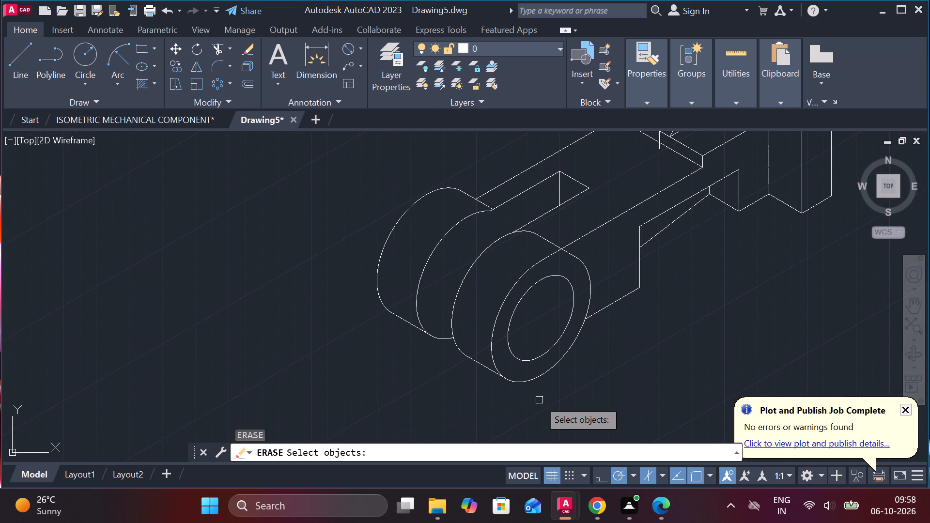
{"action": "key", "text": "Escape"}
Draw an isocircle of radius 20 centred on the rear cylinder's front face.
{"action": "key", "text": "e"}
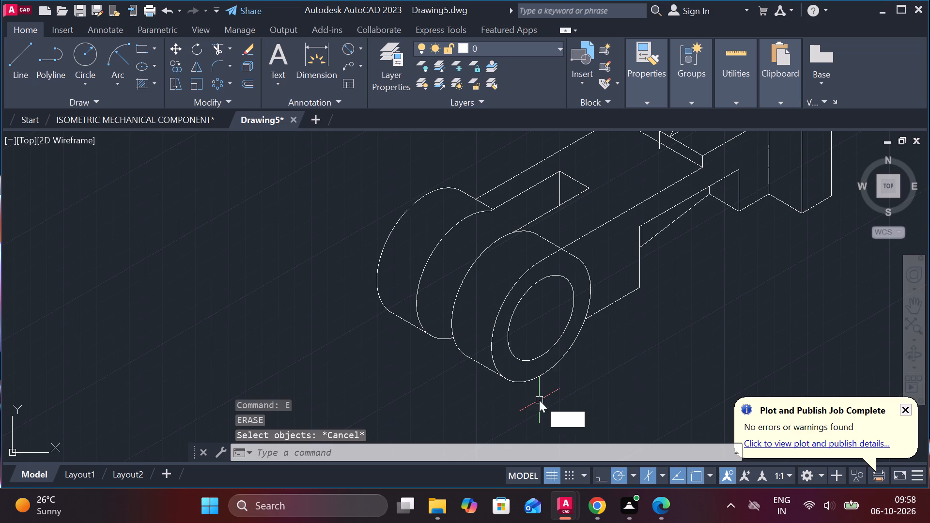
{"action": "key", "text": "l"}
{"action": "key", "text": "Return"}
{"action": "key", "text": "i"}
{"action": "key", "text": "Return"}
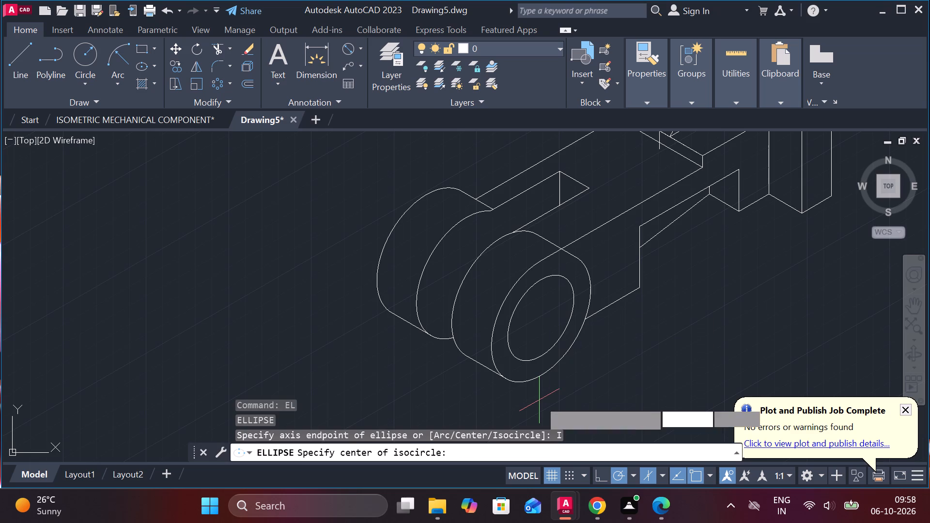
{"action": "left_click", "coordinate": [466, 275]}
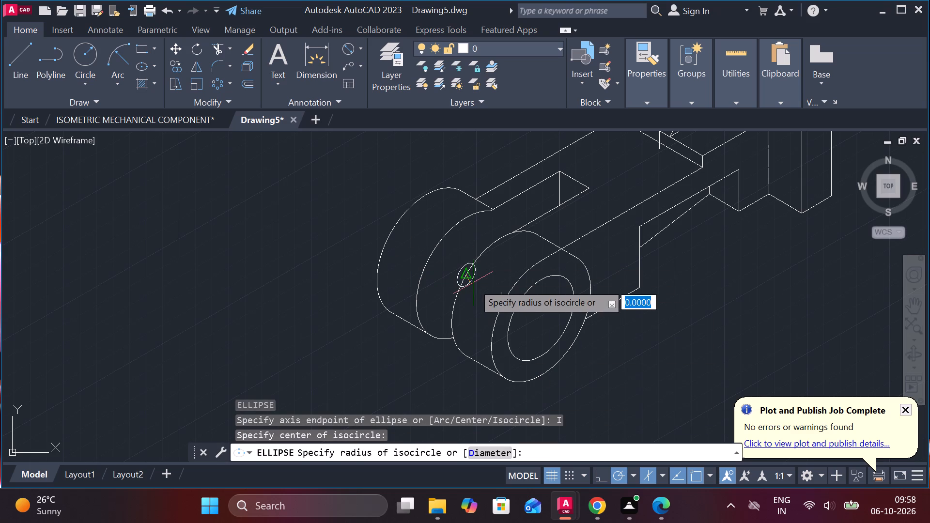
{"action": "type", "text": "20"}
{"action": "key", "text": "Return"}
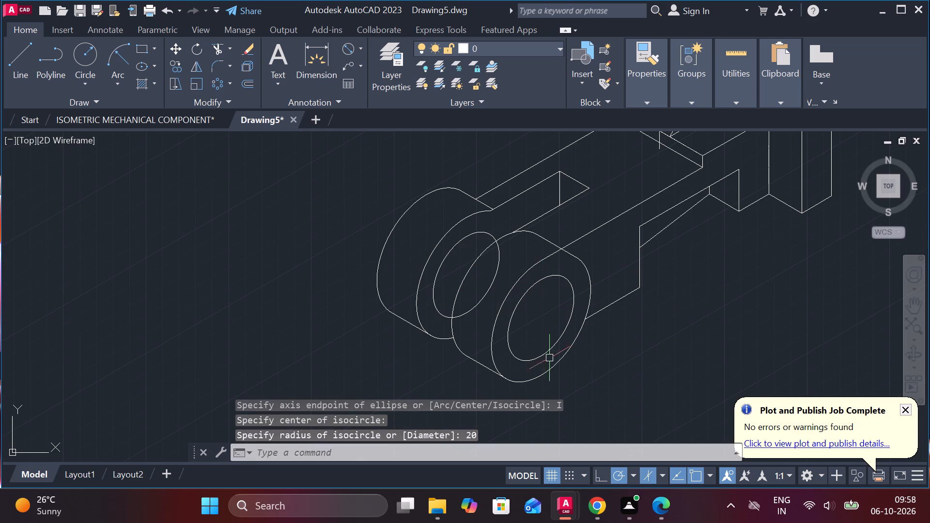
Trim the part of the rear hole's ellipse hidden behind the front cylinder.
{"action": "type", "text": "TR"}
{"action": "key", "text": "space"}
{"action": "left_click", "coordinate": [501, 269]}
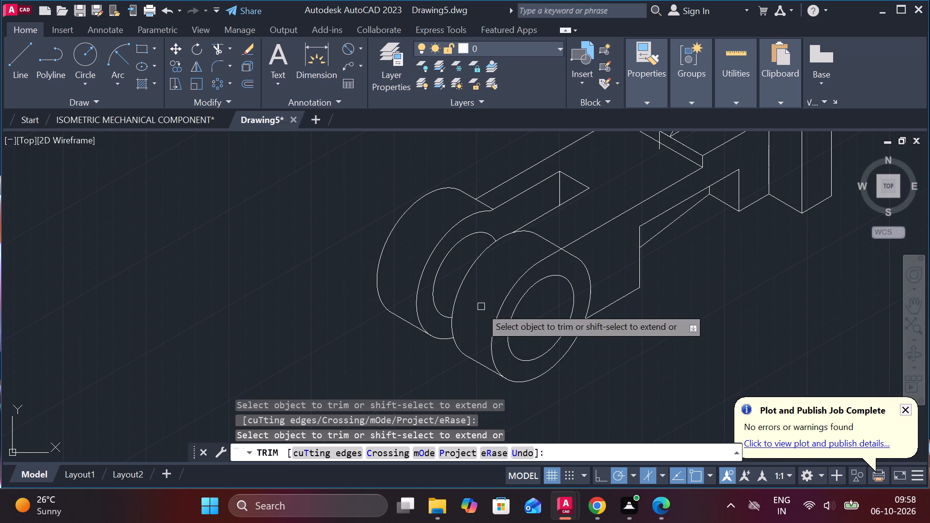
{"action": "key", "text": "Escape"}
Erase the short stray vertical line at the foot of the inclined rib.
{"action": "scroll", "coordinate": [689, 330], "scroll_direction": "down", "scroll_amount": 2}
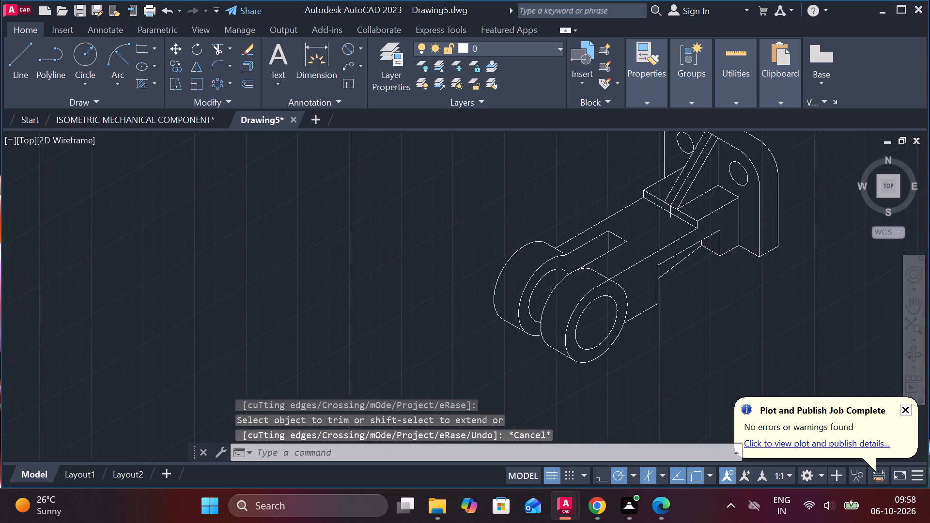
{"action": "middle_click_drag", "start_coordinate": [703, 330], "coordinate": [447, 351]}
{"action": "scroll", "coordinate": [424, 263], "scroll_direction": "up", "scroll_amount": 4}
{"action": "left_click", "coordinate": [394, 351]}
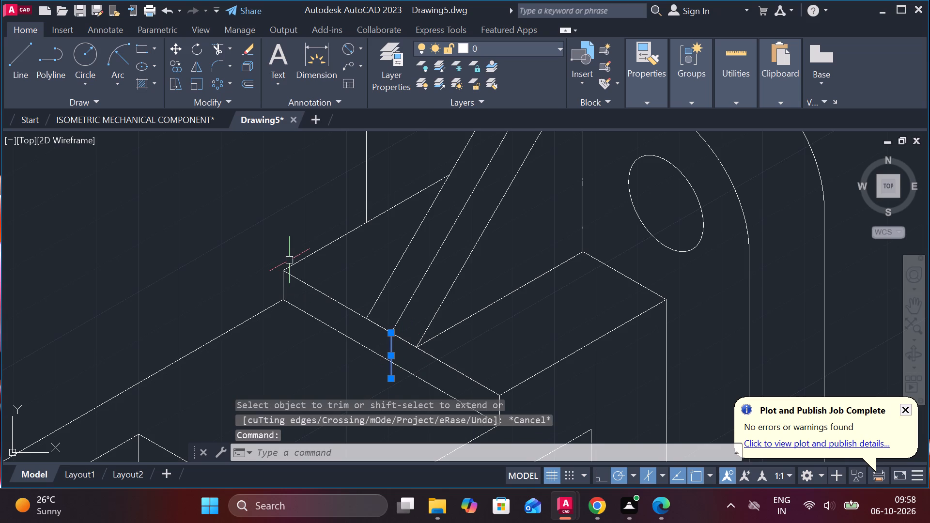
{"action": "type", "text": "E"}
{"action": "key", "text": "space"}
Add an aligned dimension to the thickness of the back plate along its bottom edge, placed below the plate.
{"action": "scroll", "coordinate": [289, 260], "scroll_direction": "down", "scroll_amount": 2}
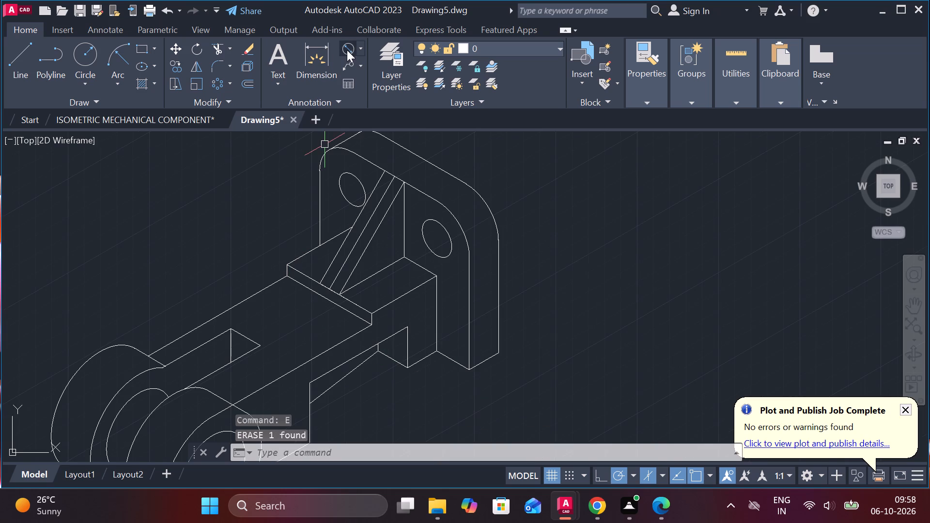
{"action": "left_click", "coordinate": [357, 50]}
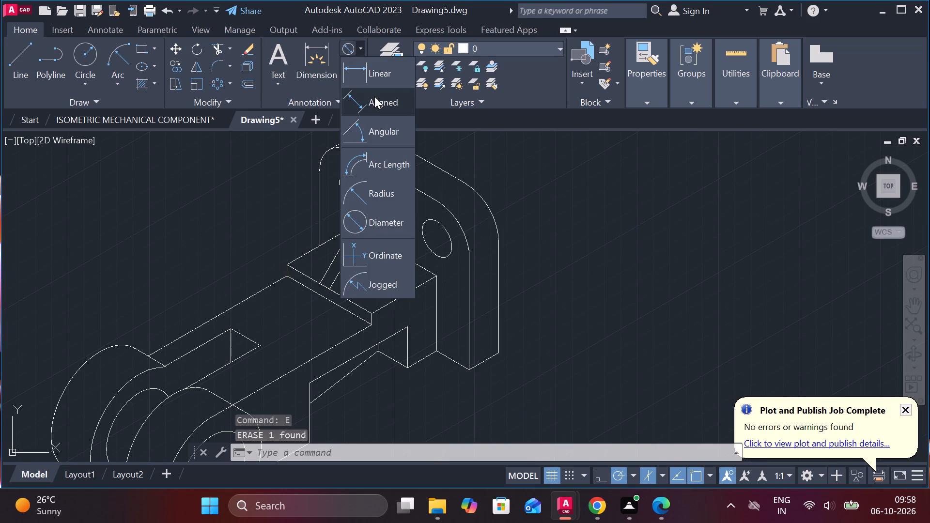
{"action": "left_click", "coordinate": [374, 99]}
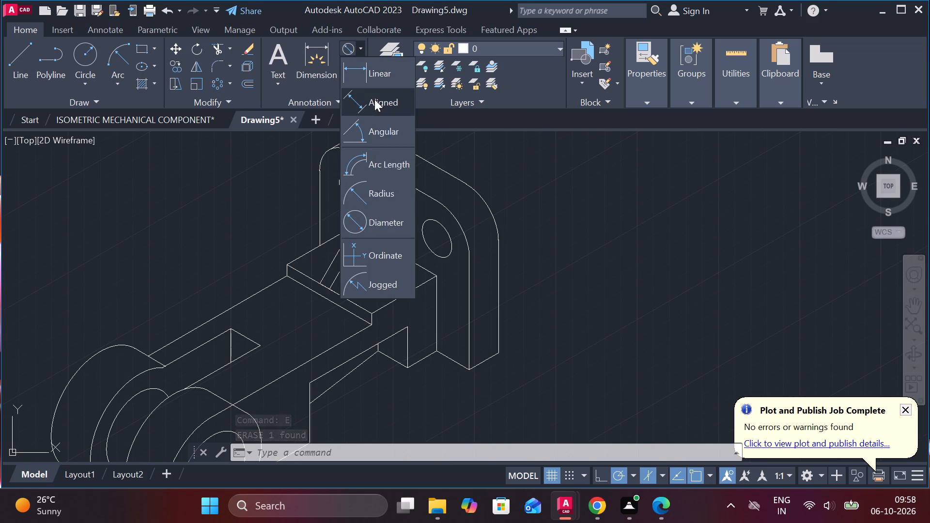
{"action": "middle_click_drag", "start_coordinate": [498, 176], "coordinate": [517, 246]}
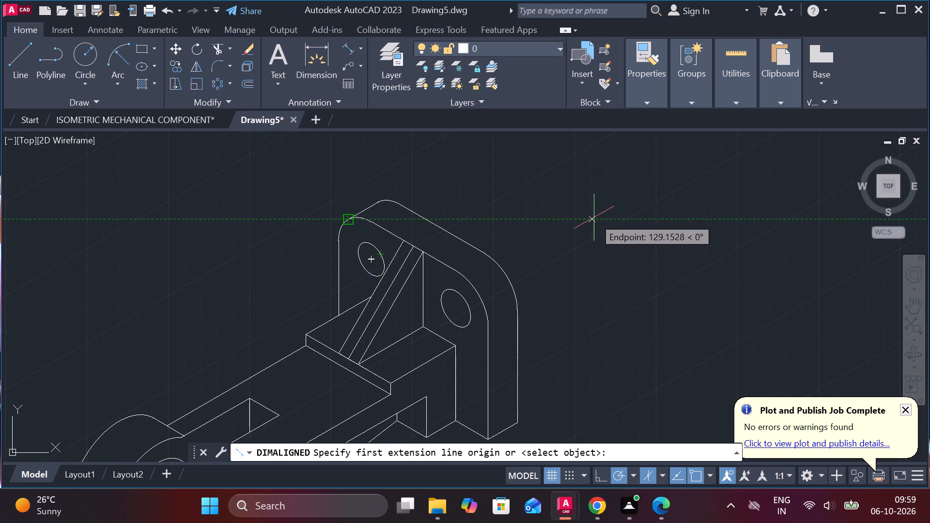
{"action": "middle_click_drag", "start_coordinate": [596, 224], "coordinate": [584, 87]}
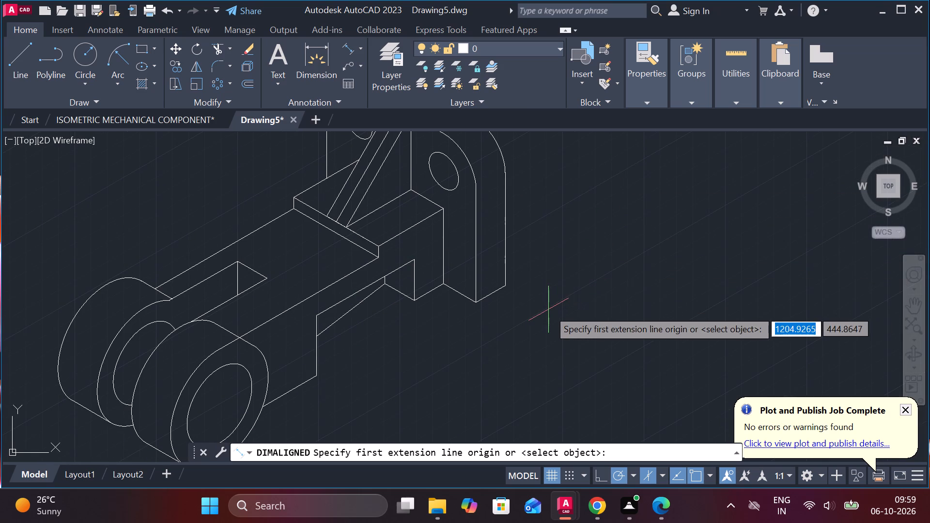
{"action": "left_click", "coordinate": [480, 298]}
{"action": "left_click", "coordinate": [504, 282]}
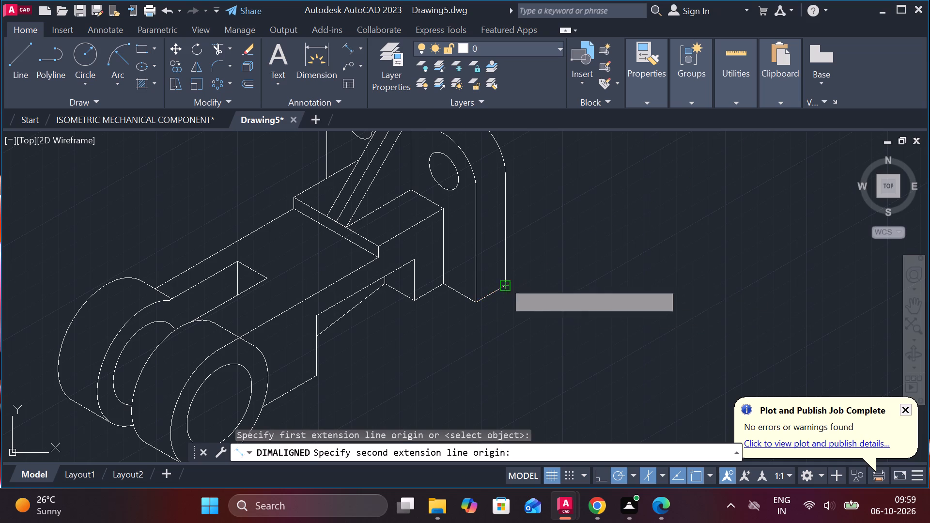
{"action": "left_click", "coordinate": [527, 302]}
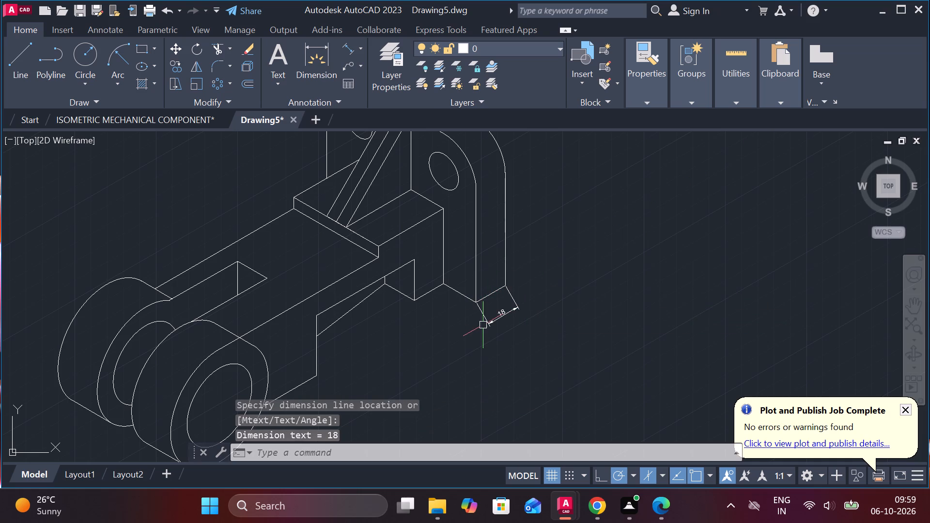
Add an aligned dimension along the lower edge of the block in front of the back plate, placed below it.
{"action": "key", "text": "space"}
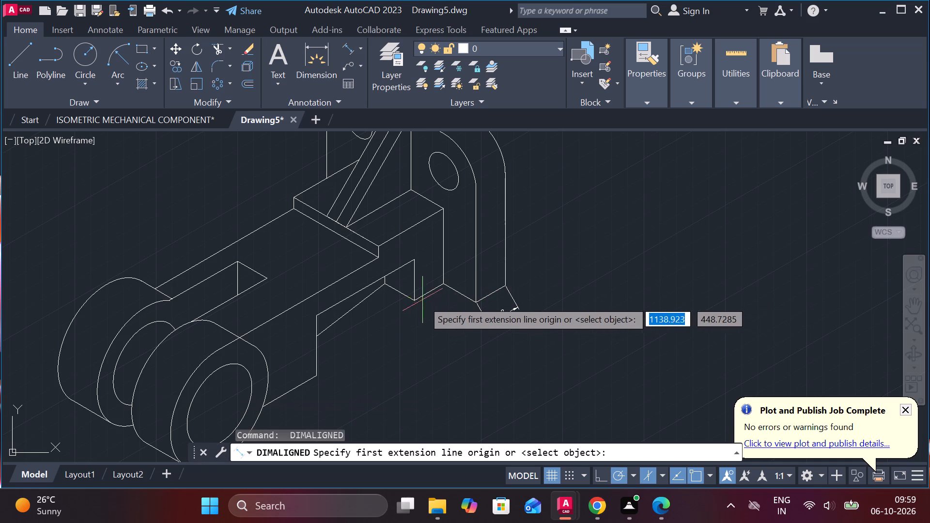
{"action": "left_click", "coordinate": [418, 297]}
{"action": "left_click", "coordinate": [448, 280]}
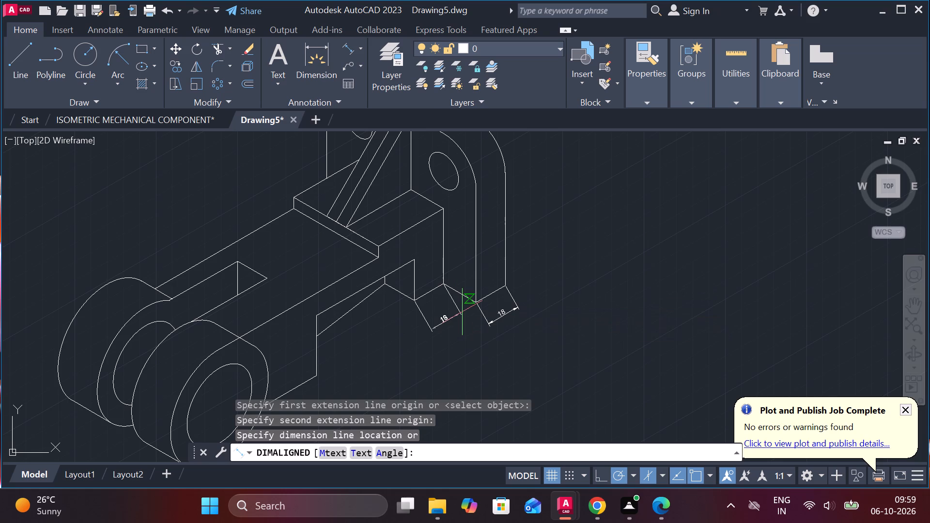
{"action": "left_click", "coordinate": [463, 313]}
Add an aligned dimension to the block's front bottom edge, from its lower corner to the sloping edge under the arm.
{"action": "key", "text": "space"}
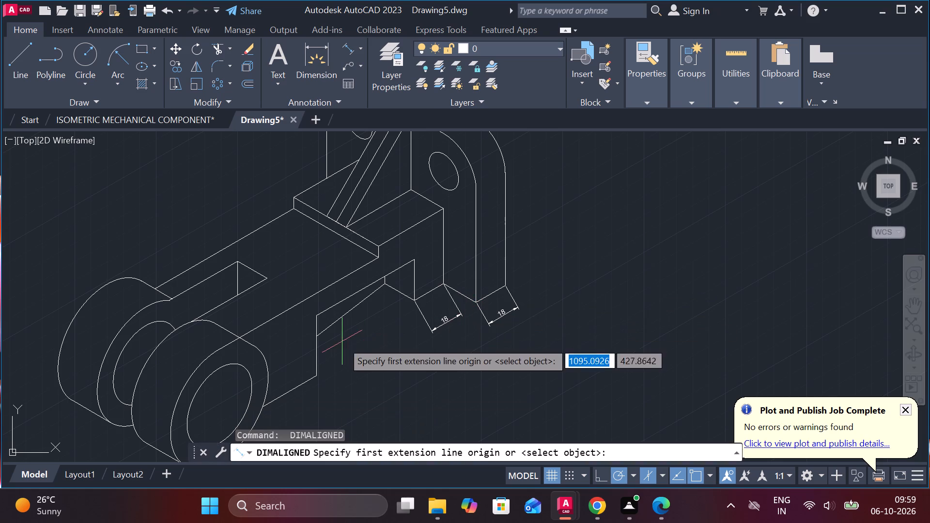
{"action": "scroll", "coordinate": [350, 330], "scroll_direction": "up", "scroll_amount": 1}
{"action": "left_click", "coordinate": [449, 290]}
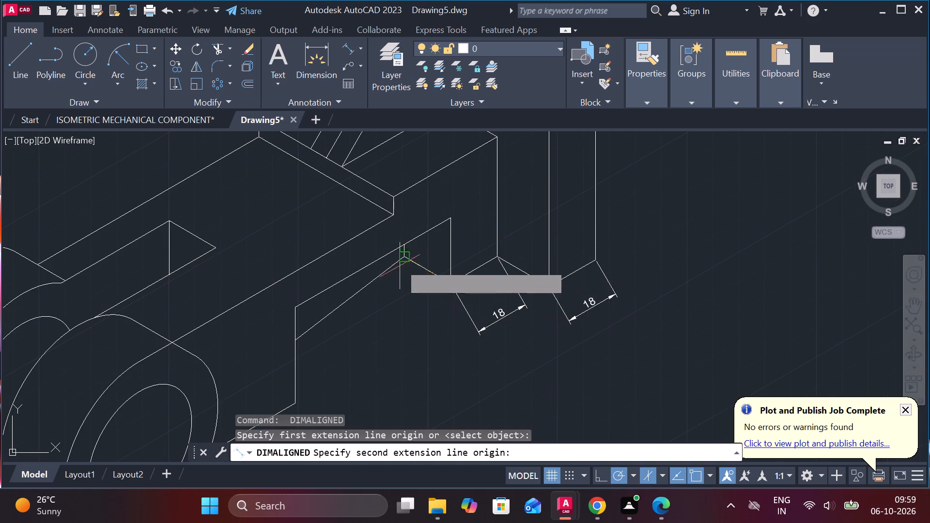
{"action": "left_click", "coordinate": [402, 258]}
{"action": "left_click", "coordinate": [395, 283]}
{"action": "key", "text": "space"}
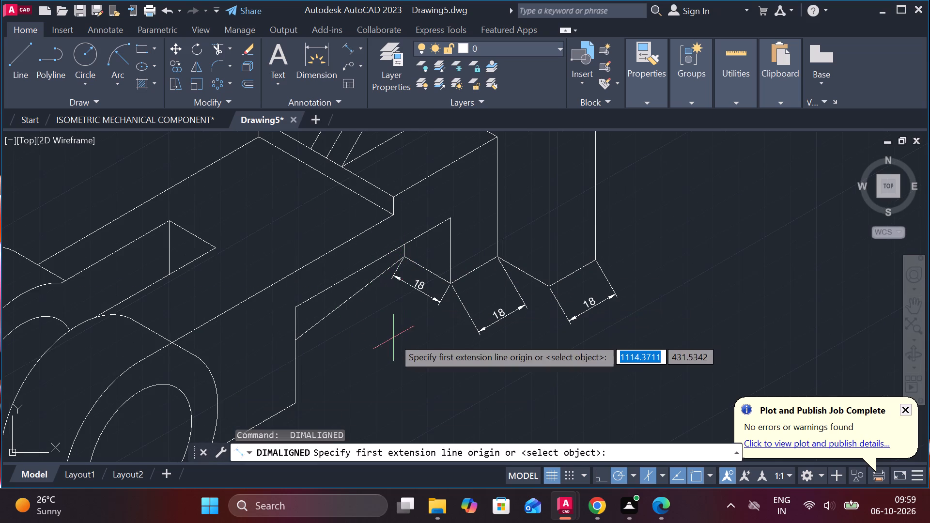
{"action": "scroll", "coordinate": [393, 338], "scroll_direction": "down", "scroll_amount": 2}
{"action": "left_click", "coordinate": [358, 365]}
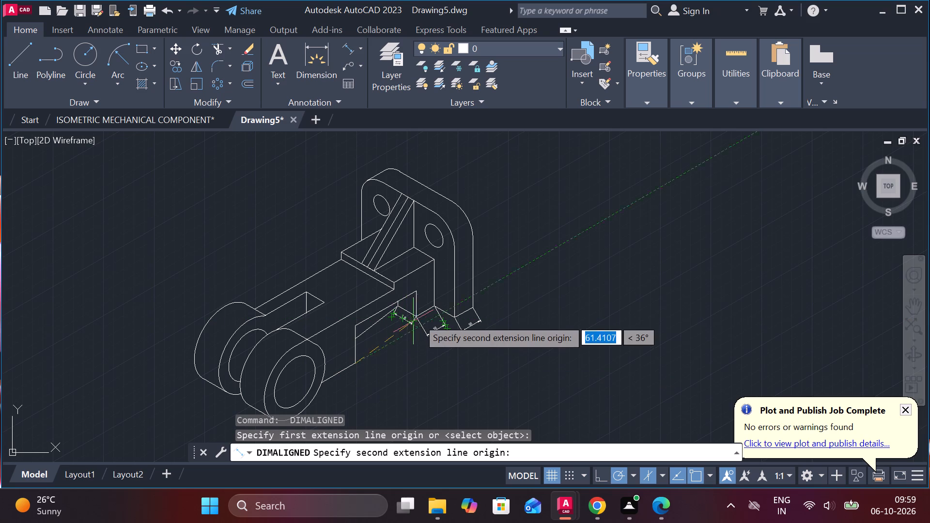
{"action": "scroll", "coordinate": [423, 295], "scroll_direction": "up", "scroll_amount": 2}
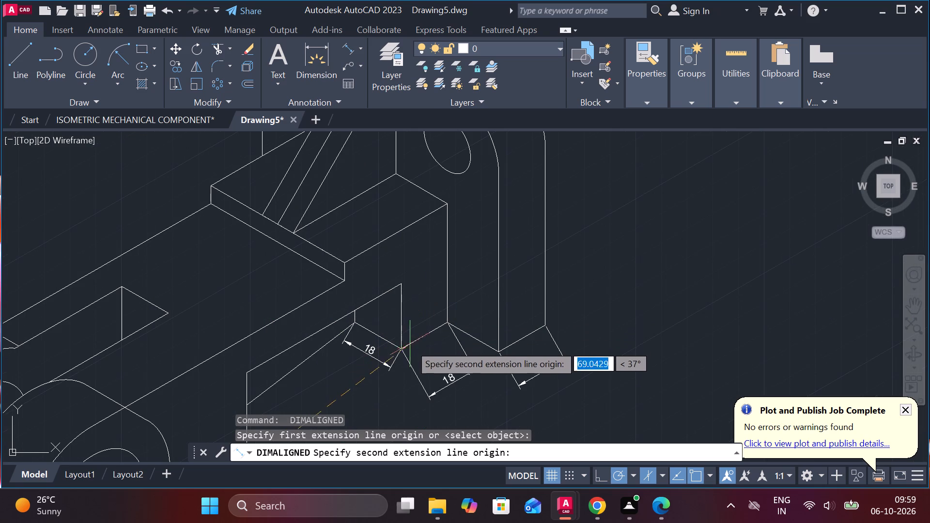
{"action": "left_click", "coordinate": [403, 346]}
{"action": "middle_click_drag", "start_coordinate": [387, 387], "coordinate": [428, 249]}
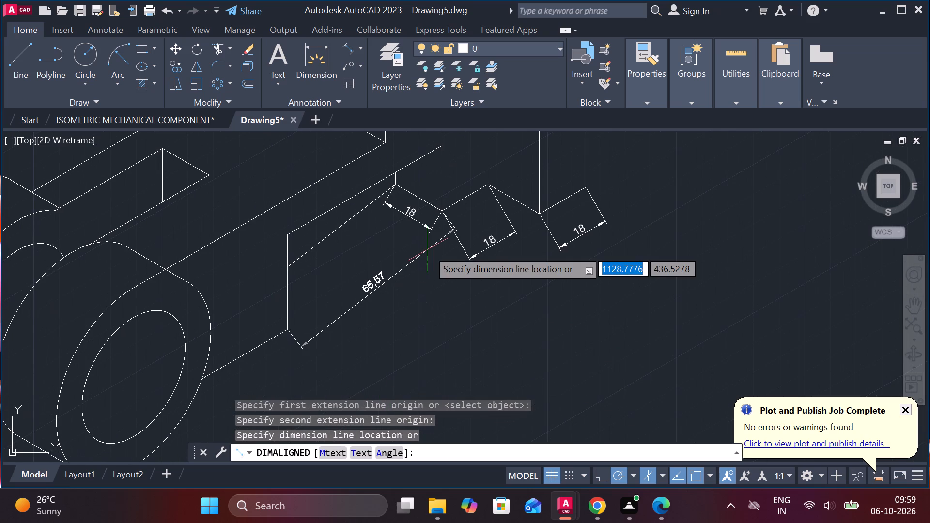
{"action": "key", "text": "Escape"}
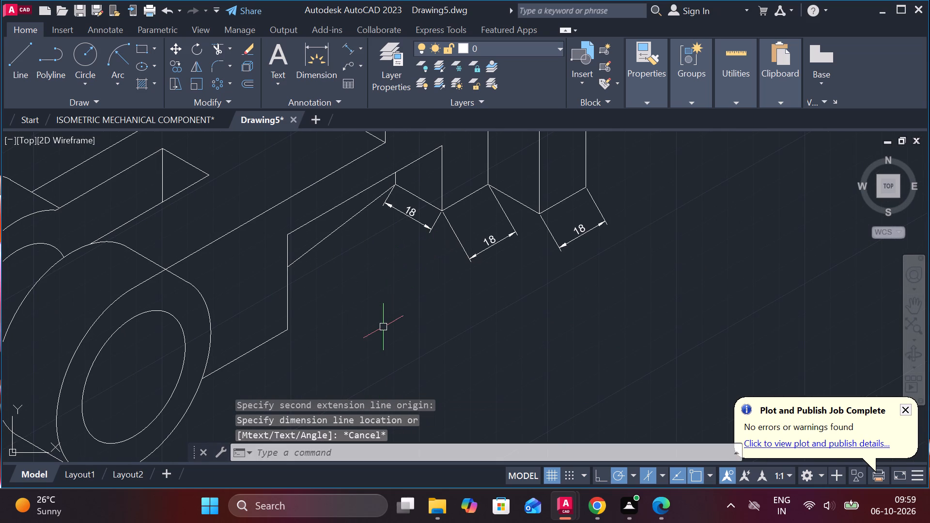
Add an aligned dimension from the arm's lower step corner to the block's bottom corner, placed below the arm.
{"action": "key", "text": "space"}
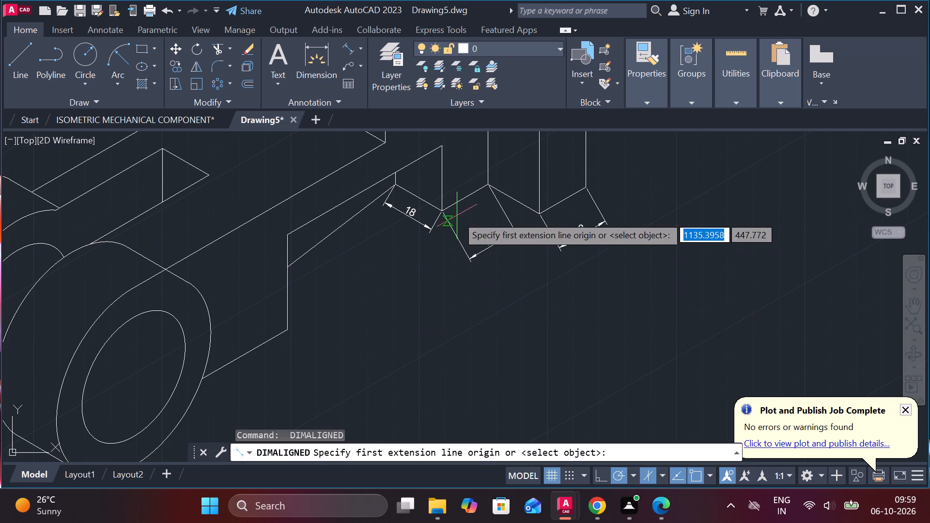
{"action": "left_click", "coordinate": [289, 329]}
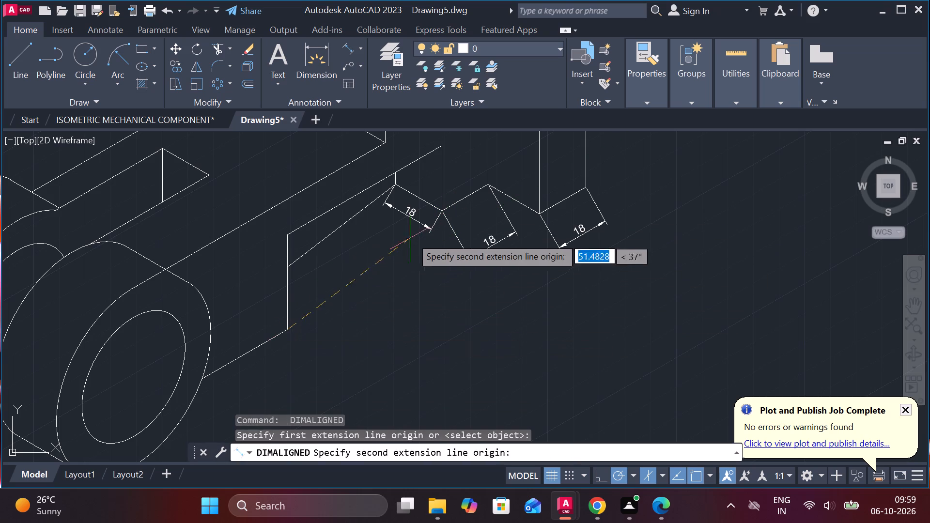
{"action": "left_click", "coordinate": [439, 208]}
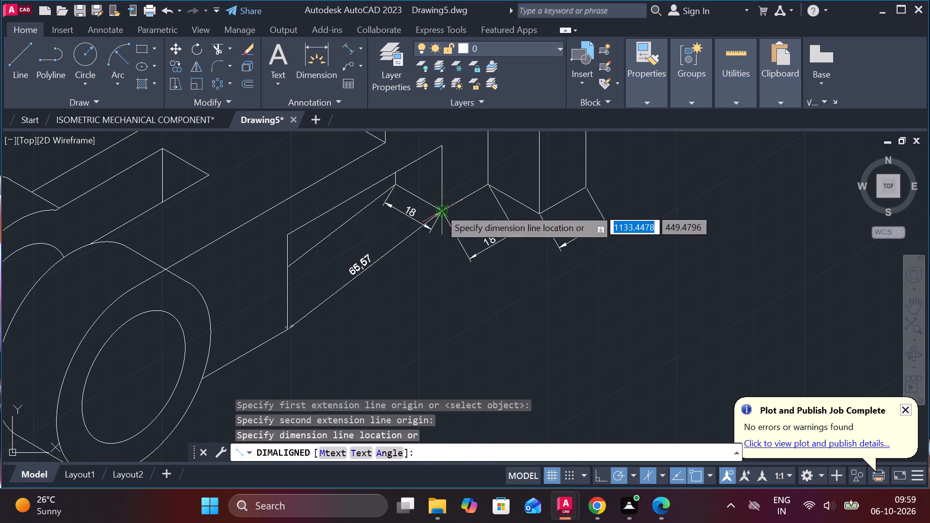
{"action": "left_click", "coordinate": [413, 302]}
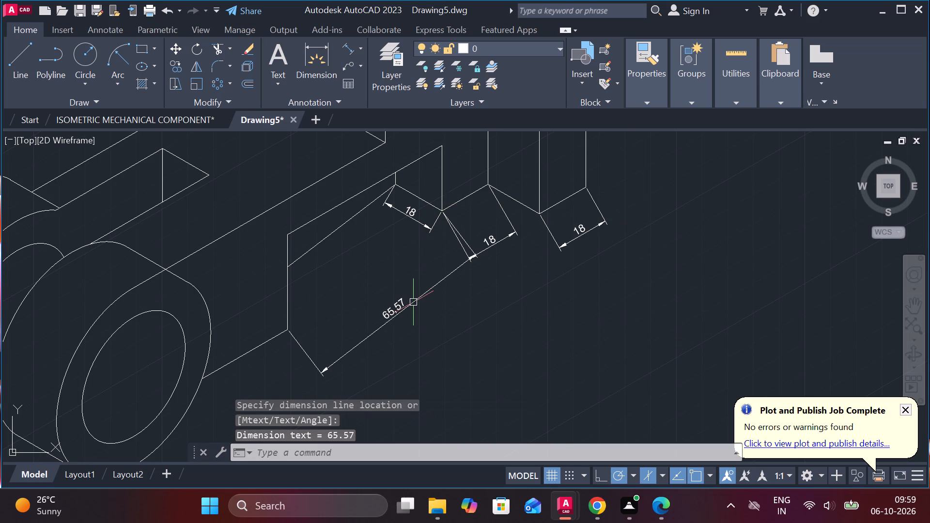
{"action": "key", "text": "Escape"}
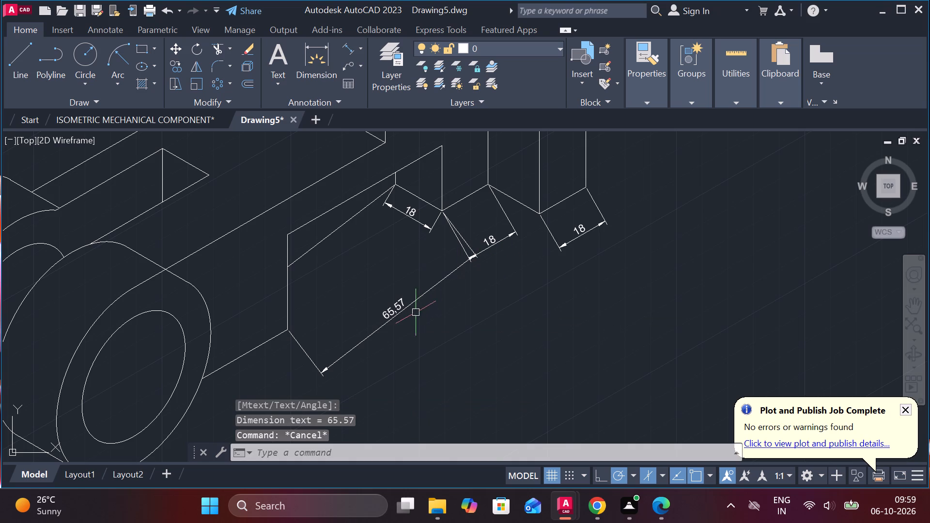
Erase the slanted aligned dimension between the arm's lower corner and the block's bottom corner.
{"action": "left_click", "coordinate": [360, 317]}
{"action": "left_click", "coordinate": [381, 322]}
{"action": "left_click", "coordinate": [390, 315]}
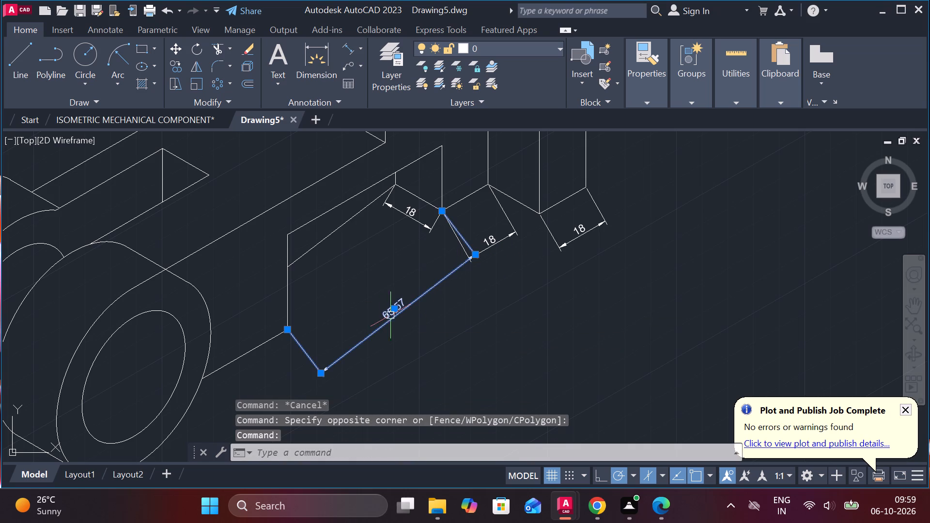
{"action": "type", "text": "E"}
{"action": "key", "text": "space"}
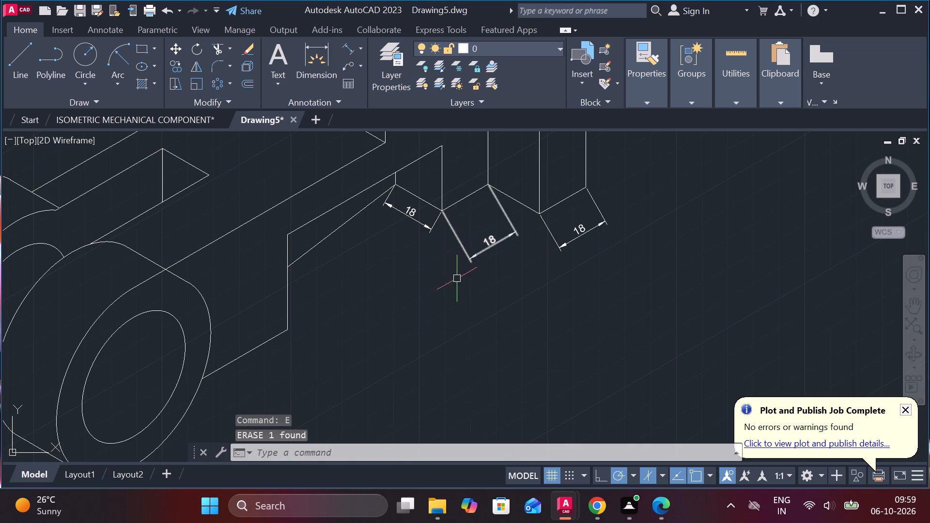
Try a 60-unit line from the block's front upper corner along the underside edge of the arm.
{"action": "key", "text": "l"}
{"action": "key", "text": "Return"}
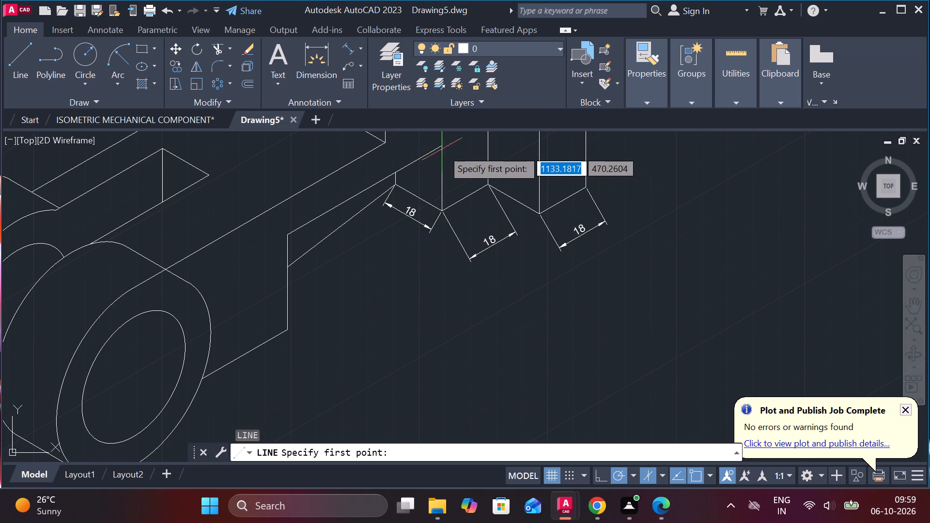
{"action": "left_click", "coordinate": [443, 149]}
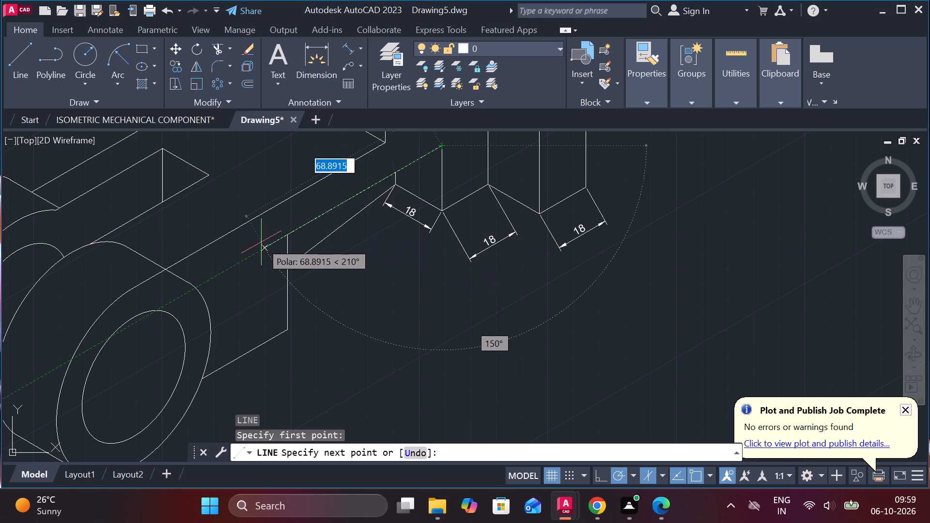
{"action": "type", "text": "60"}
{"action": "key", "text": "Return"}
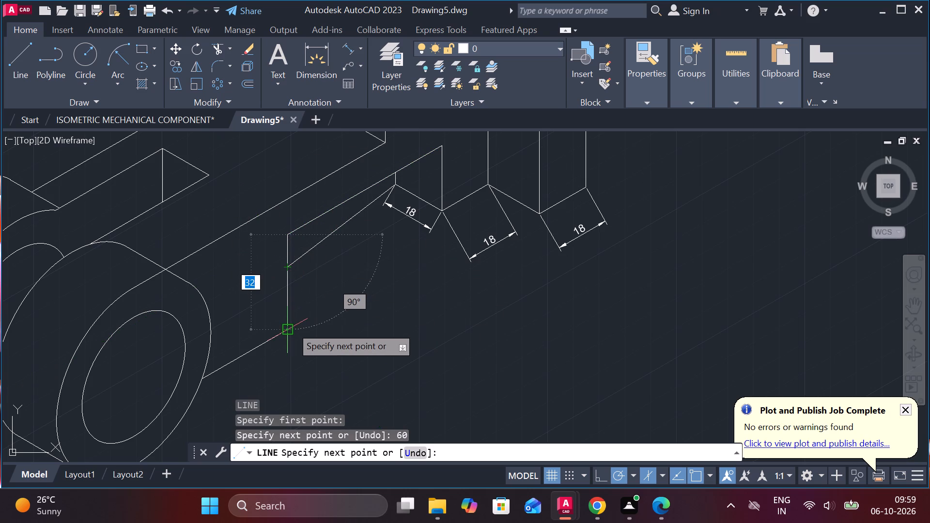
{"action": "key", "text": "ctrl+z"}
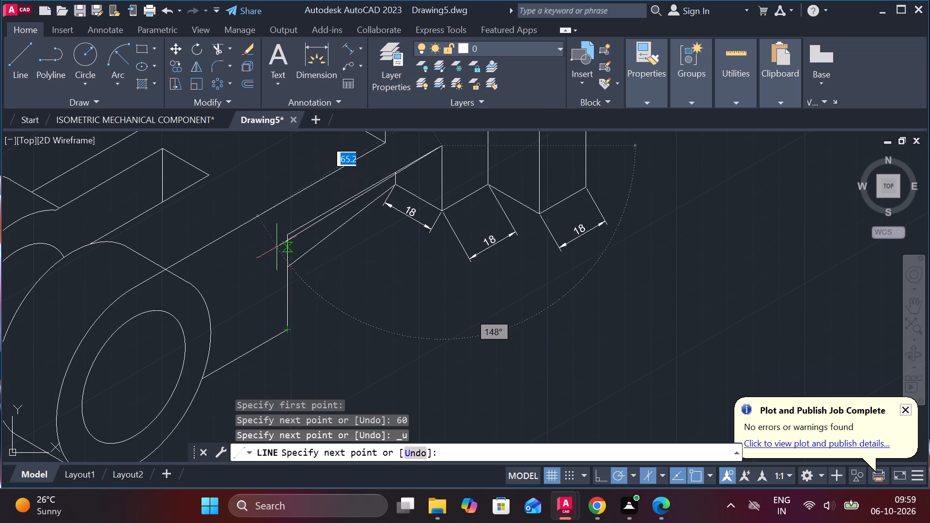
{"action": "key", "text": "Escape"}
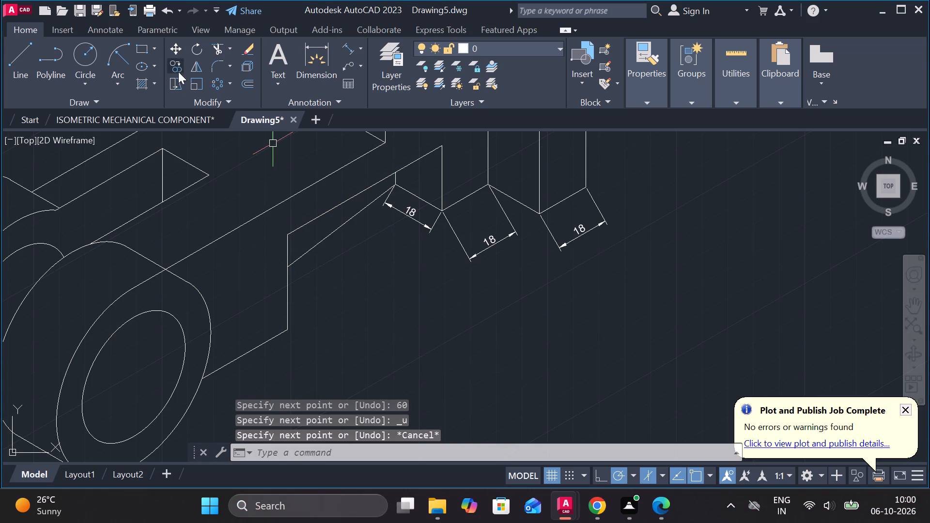
Add an aligned dimension to the arm's underside edge, from the block's front corner to the vertical step, placed below the arm.
{"action": "left_click", "coordinate": [349, 48]}
{"action": "left_click", "coordinate": [442, 141]}
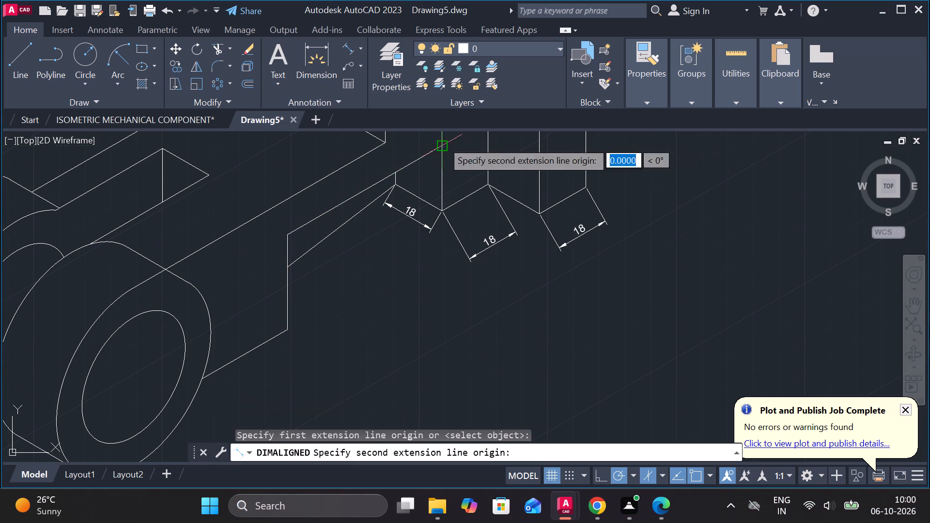
{"action": "left_click", "coordinate": [284, 237]}
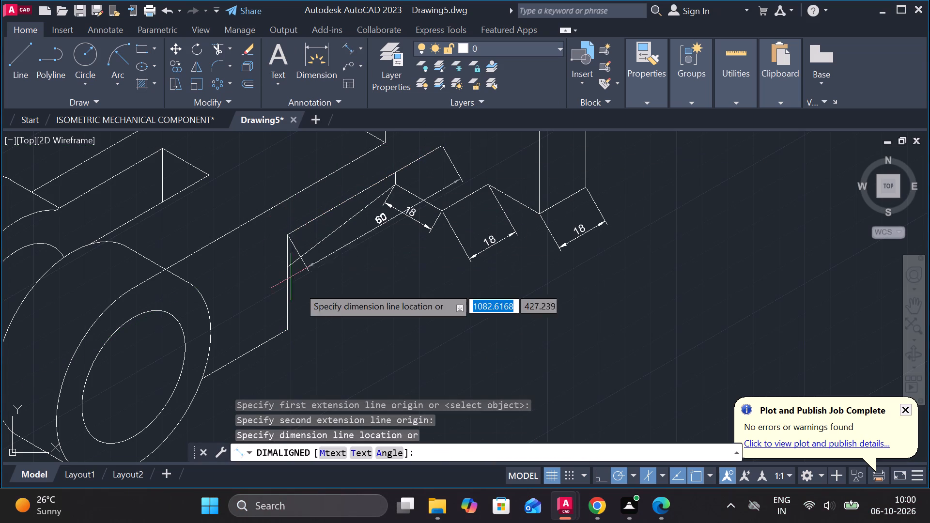
{"action": "left_click", "coordinate": [306, 383]}
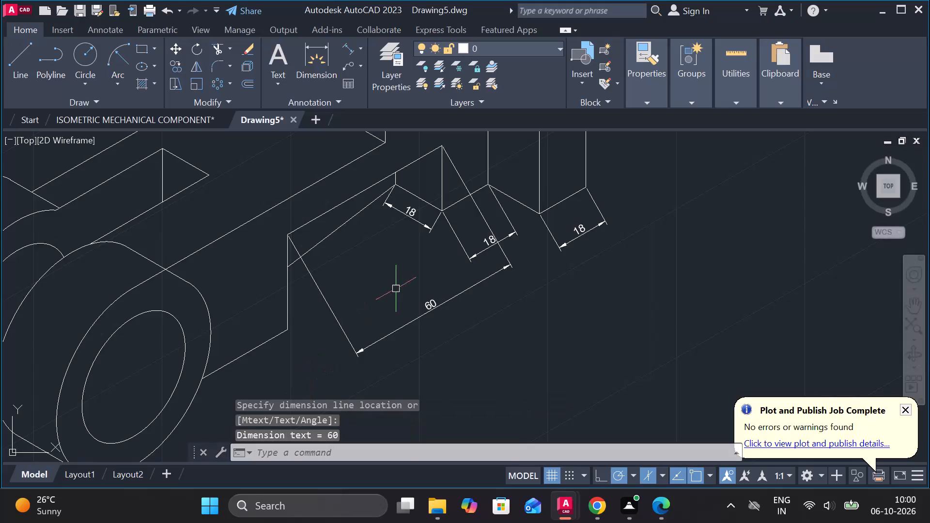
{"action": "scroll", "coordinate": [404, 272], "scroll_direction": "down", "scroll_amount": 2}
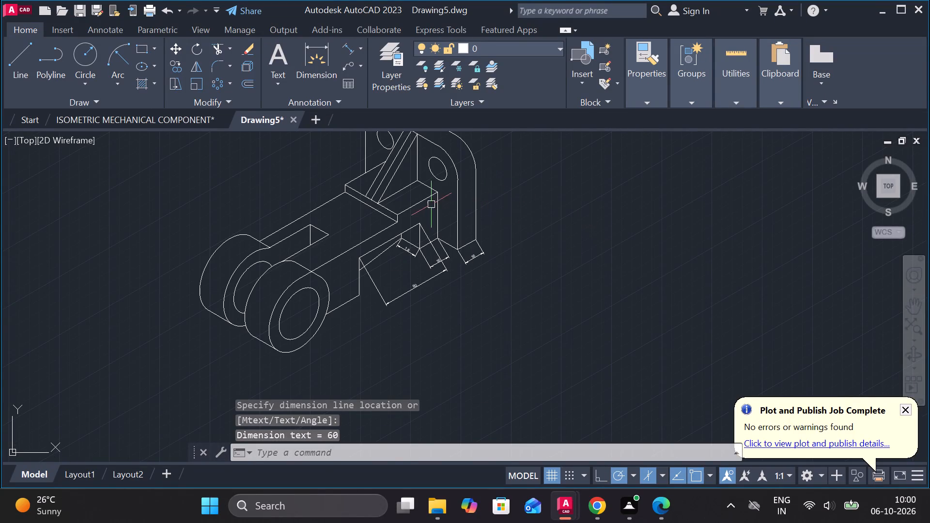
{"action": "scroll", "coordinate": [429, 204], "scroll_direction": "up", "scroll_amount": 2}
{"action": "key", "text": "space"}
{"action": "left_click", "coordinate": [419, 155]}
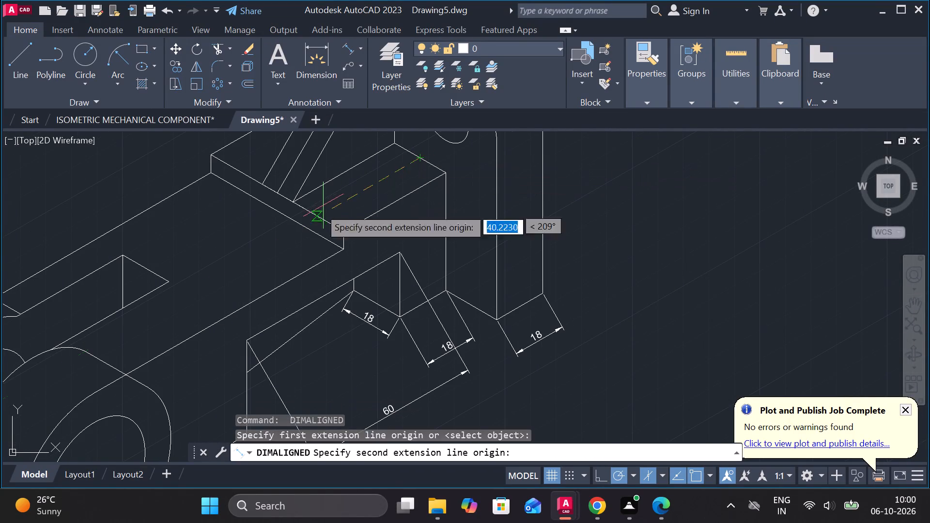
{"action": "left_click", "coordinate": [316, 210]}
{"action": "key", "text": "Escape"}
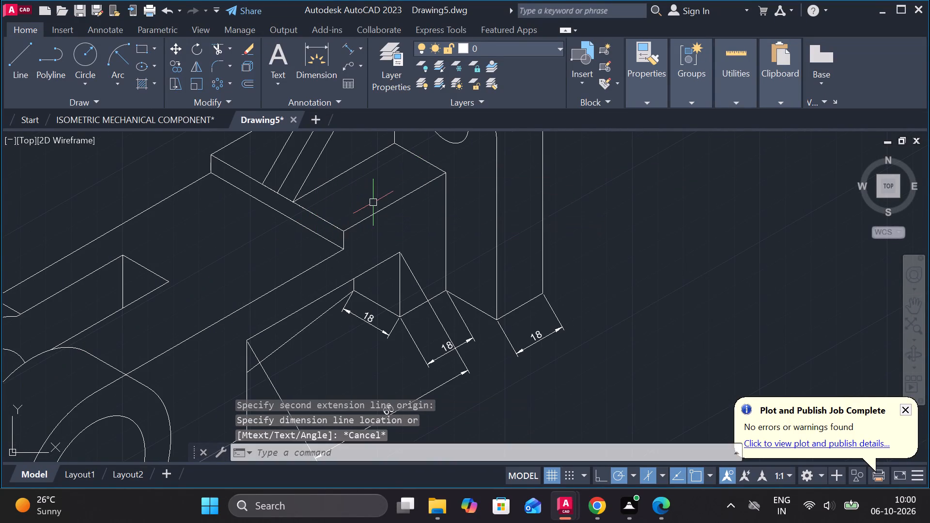
Add an aligned dimension to the front edge of the block's top face, placed on that face.
{"action": "key", "text": "space"}
{"action": "left_click", "coordinate": [343, 233]}
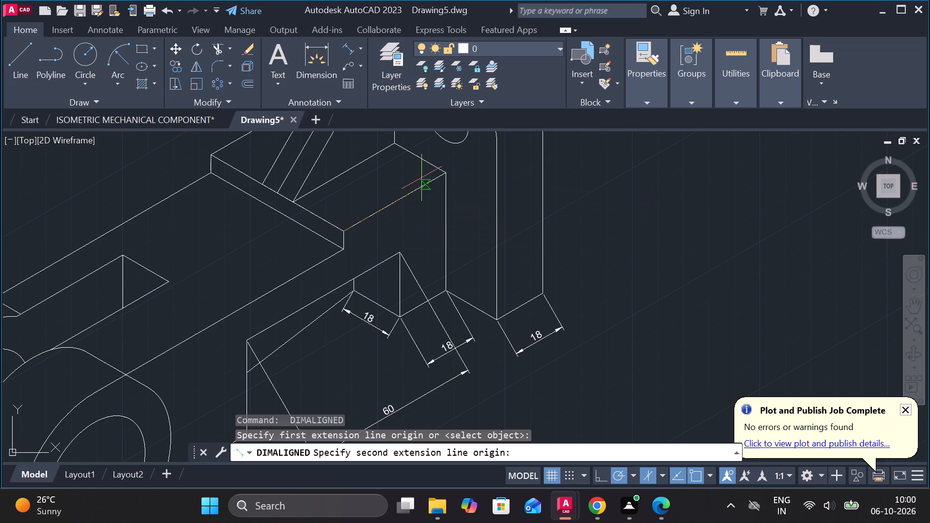
{"action": "left_click", "coordinate": [441, 174]}
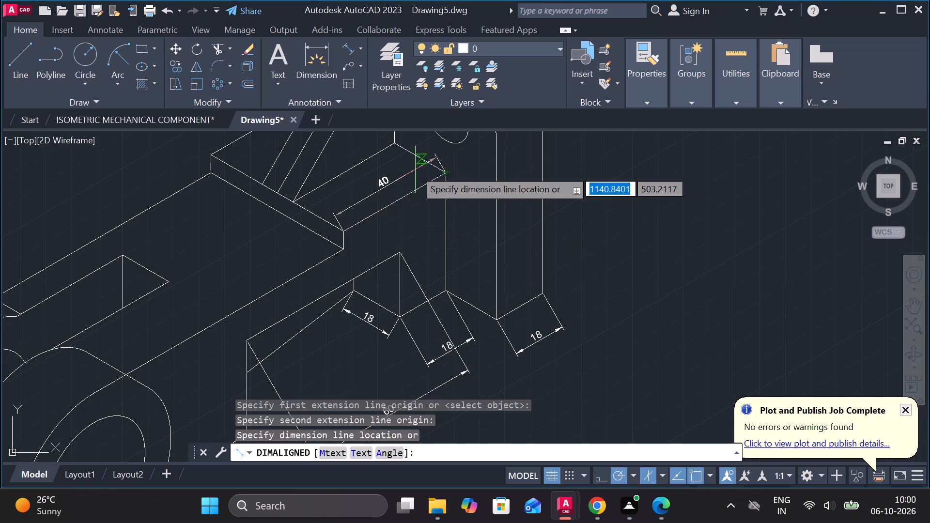
{"action": "left_click", "coordinate": [410, 165]}
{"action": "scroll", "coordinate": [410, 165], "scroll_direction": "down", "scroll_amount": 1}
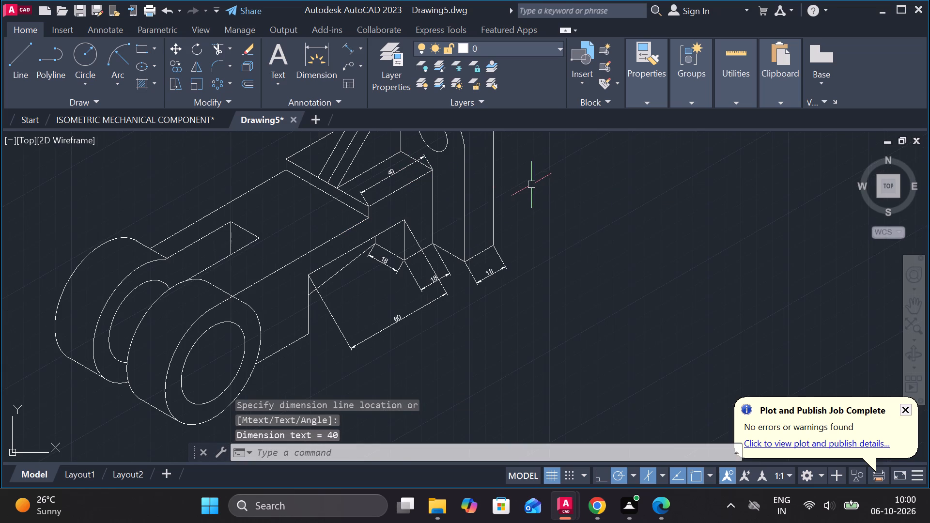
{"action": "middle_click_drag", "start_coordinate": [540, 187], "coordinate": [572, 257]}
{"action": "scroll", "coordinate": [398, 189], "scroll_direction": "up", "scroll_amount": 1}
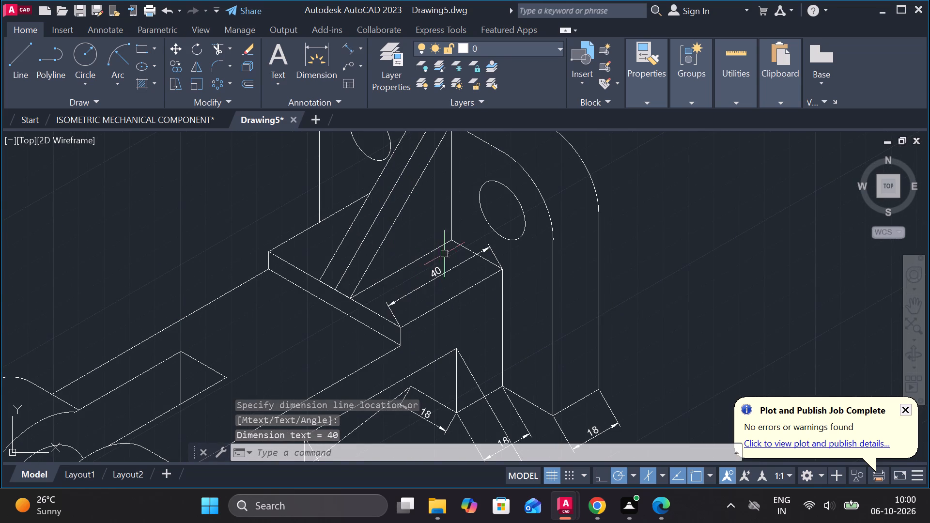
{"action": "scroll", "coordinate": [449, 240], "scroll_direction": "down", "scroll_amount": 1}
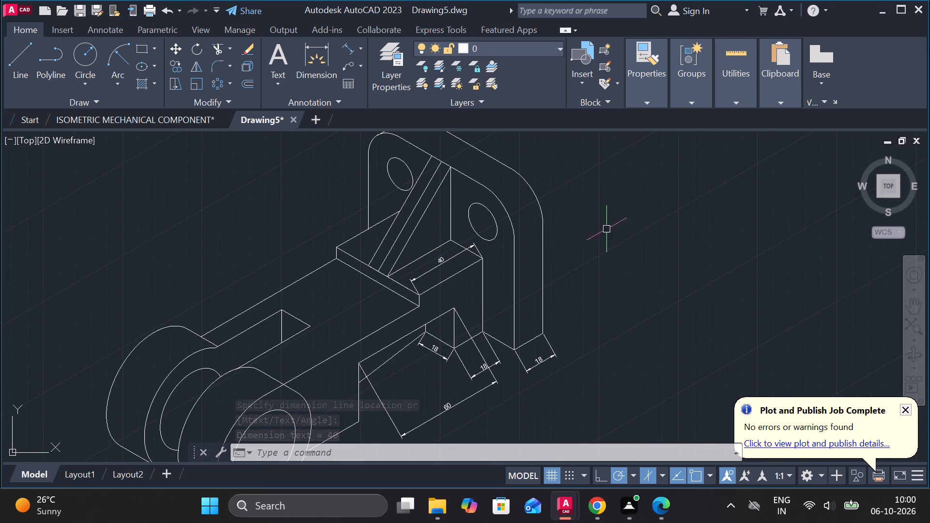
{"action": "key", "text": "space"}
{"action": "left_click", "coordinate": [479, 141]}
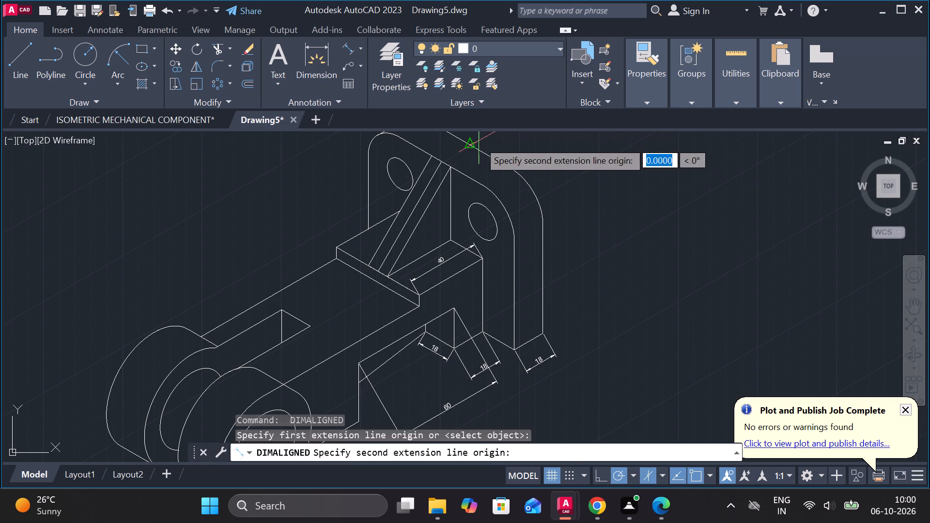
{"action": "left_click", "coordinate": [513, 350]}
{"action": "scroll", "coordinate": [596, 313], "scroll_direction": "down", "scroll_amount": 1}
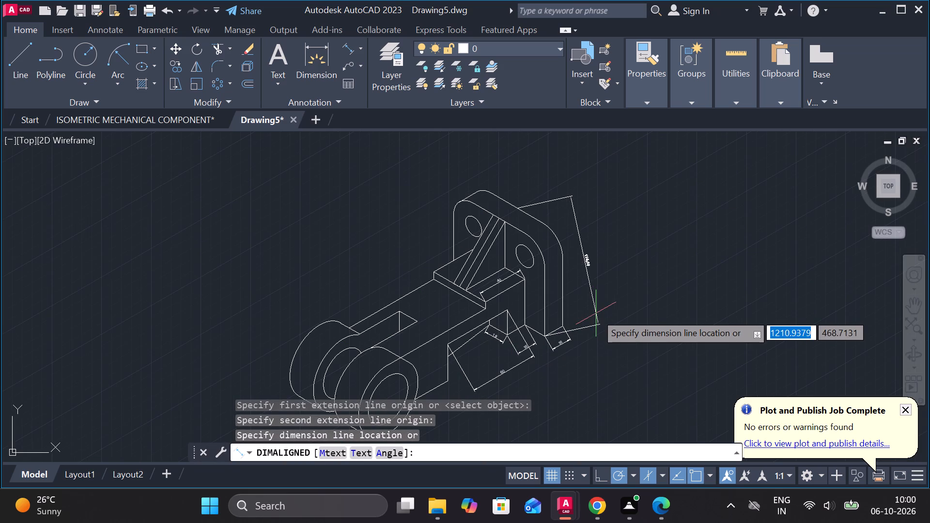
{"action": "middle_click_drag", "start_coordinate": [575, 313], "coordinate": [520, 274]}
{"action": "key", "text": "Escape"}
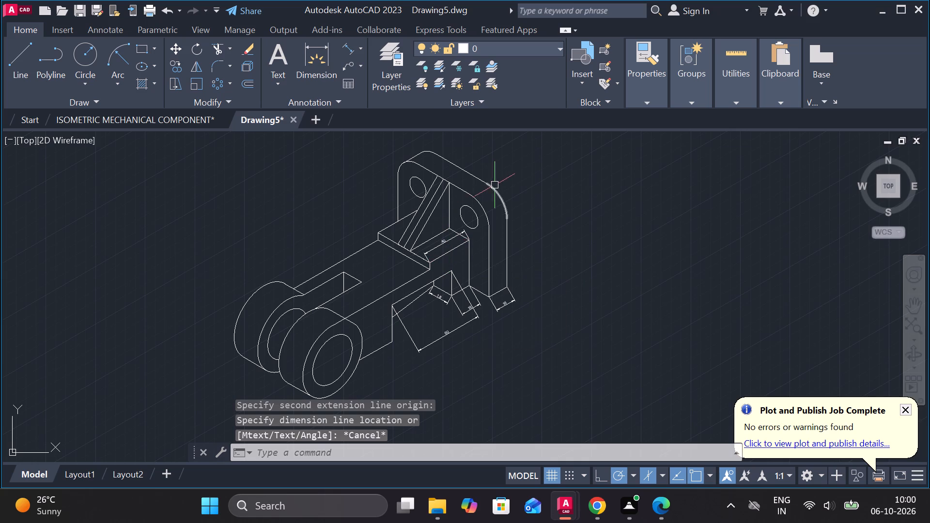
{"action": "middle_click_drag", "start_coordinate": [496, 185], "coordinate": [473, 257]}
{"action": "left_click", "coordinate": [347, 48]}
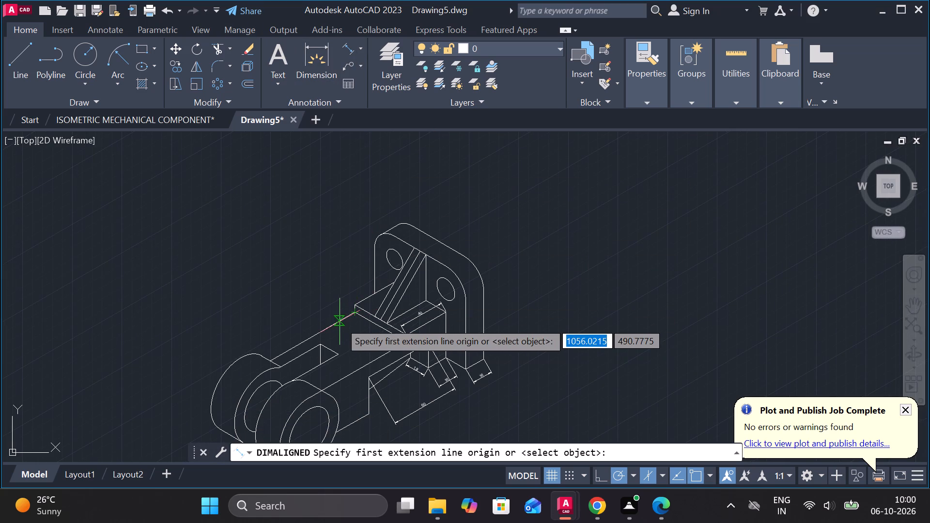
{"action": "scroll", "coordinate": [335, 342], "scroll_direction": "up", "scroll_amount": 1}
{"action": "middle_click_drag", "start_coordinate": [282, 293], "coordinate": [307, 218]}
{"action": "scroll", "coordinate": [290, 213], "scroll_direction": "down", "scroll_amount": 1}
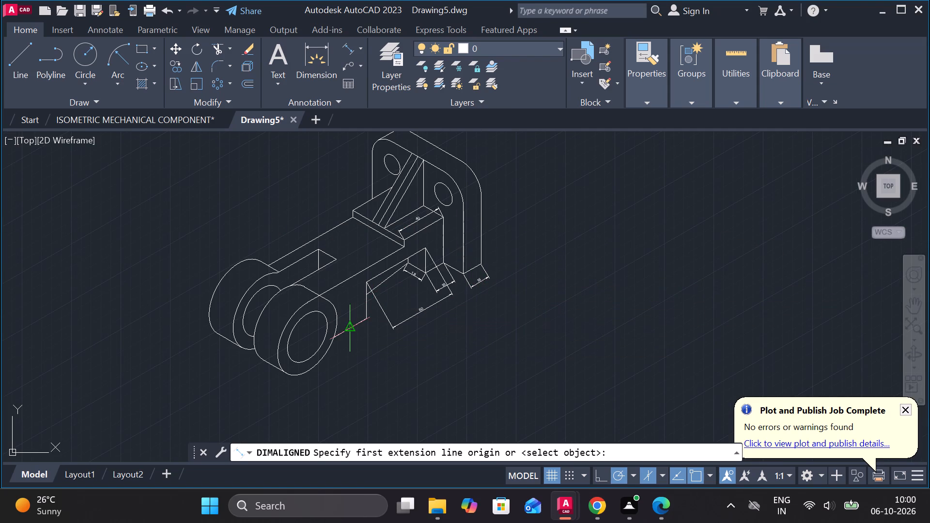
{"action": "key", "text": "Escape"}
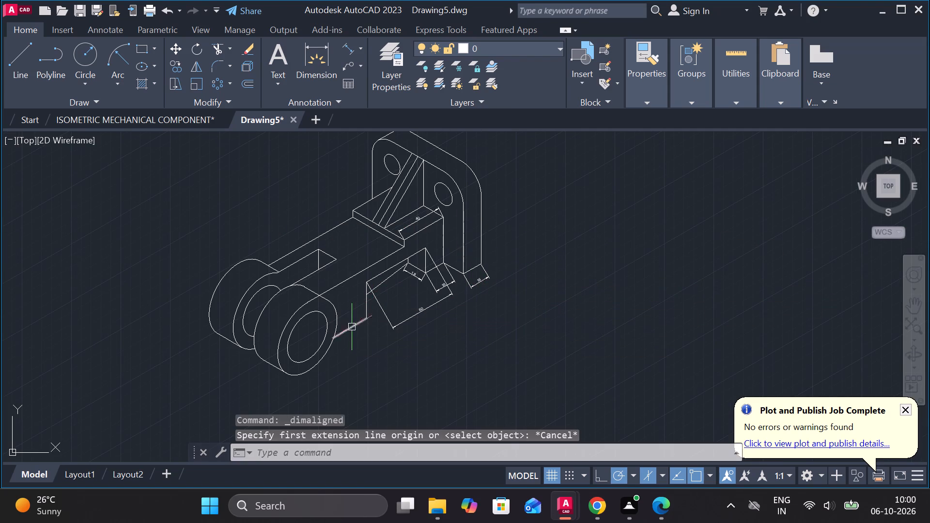
Move the near long edge of the arm's slot outward at 330°, toward the arm's front edge, keeping it parallel.
{"action": "scroll", "coordinate": [310, 269], "scroll_direction": "up", "scroll_amount": 2}
{"action": "left_click", "coordinate": [295, 290]}
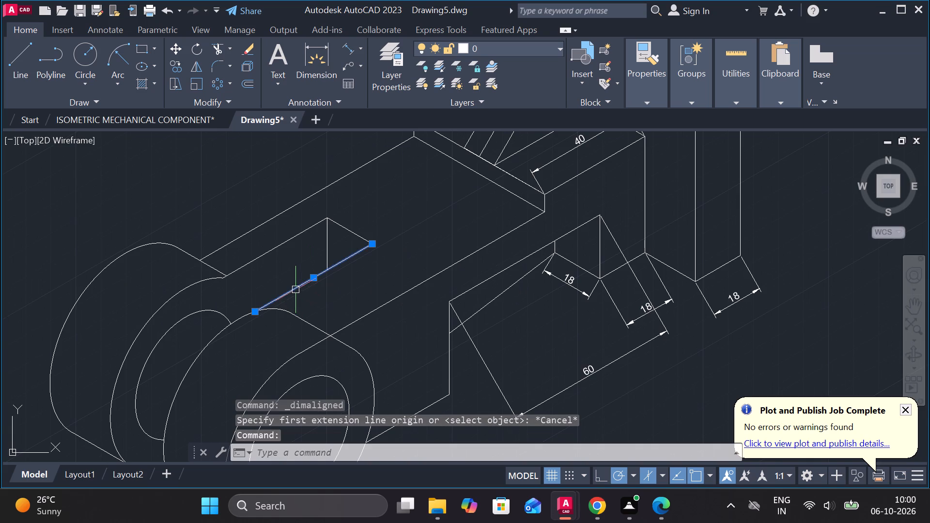
{"action": "left_click", "coordinate": [316, 277]}
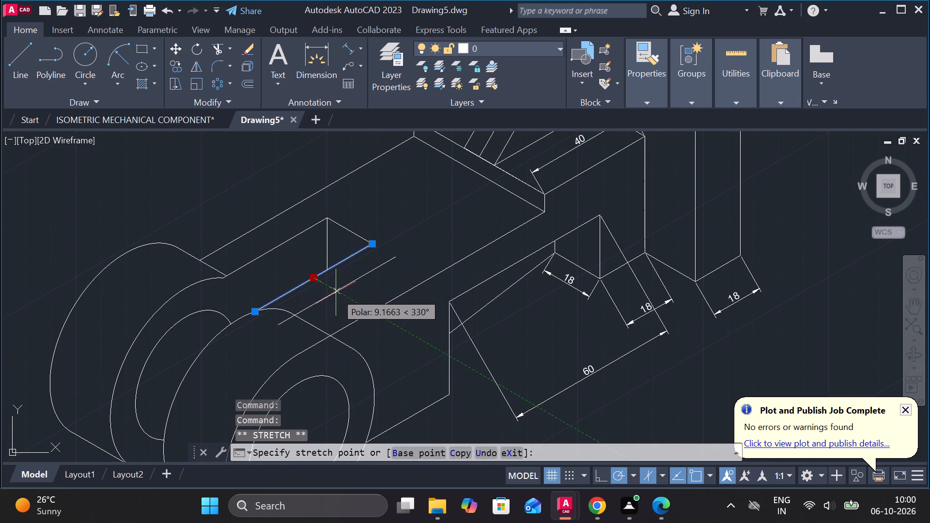
{"action": "left_click", "coordinate": [340, 295]}
{"action": "key", "text": "Escape"}
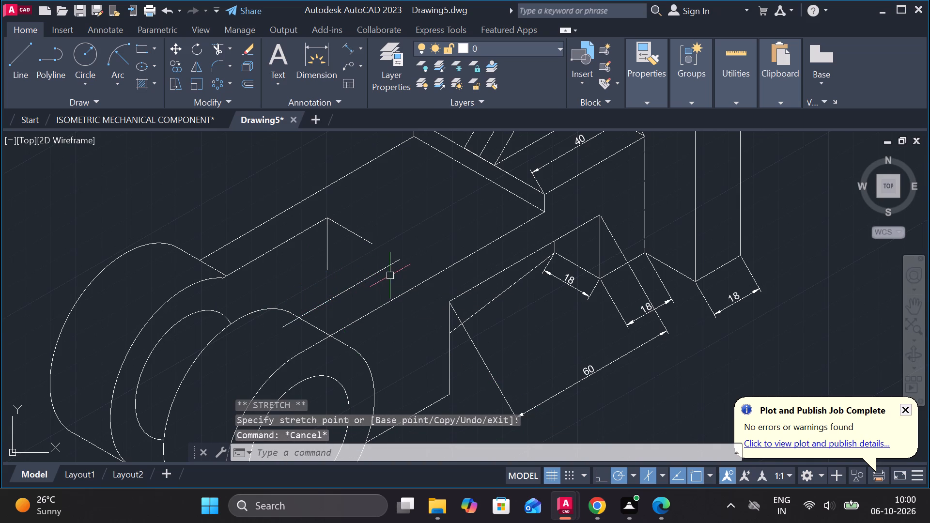
Extend the slot's short end edge to meet the shifted long edge.
{"action": "type", "text": "EX"}
{"action": "key", "text": "space"}
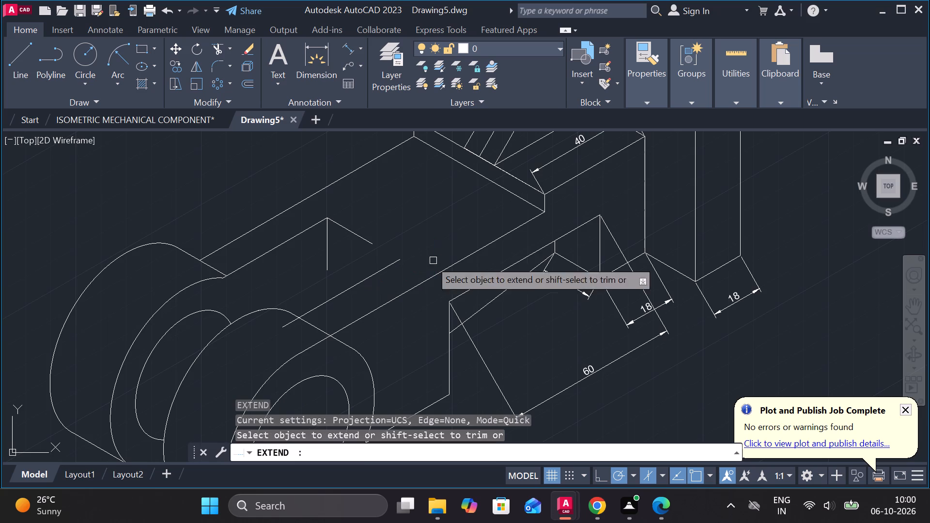
{"action": "left_click", "coordinate": [355, 235]}
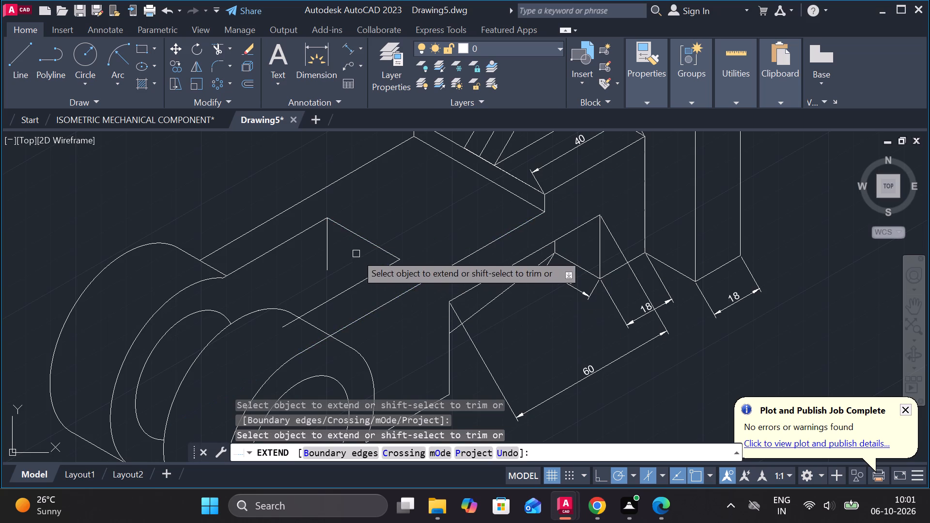
{"action": "key", "text": "Escape"}
Trim the overhang of the slot's near long edge where it passes the front boss's rear arc.
{"action": "type", "text": "TR"}
{"action": "key", "text": "space"}
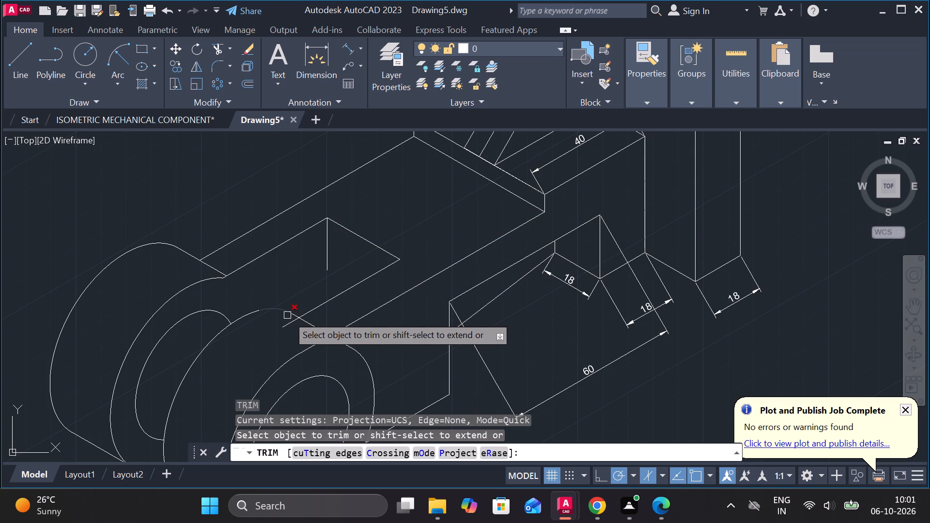
{"action": "left_click", "coordinate": [289, 323]}
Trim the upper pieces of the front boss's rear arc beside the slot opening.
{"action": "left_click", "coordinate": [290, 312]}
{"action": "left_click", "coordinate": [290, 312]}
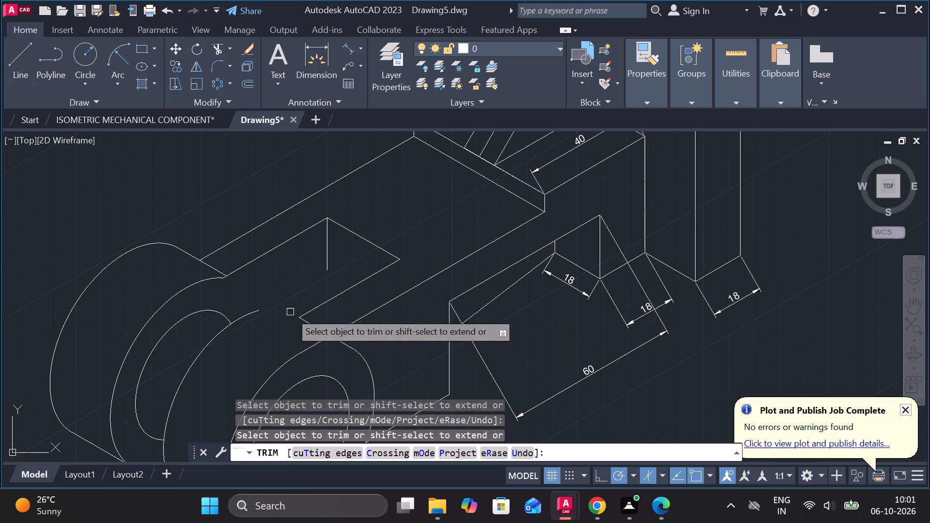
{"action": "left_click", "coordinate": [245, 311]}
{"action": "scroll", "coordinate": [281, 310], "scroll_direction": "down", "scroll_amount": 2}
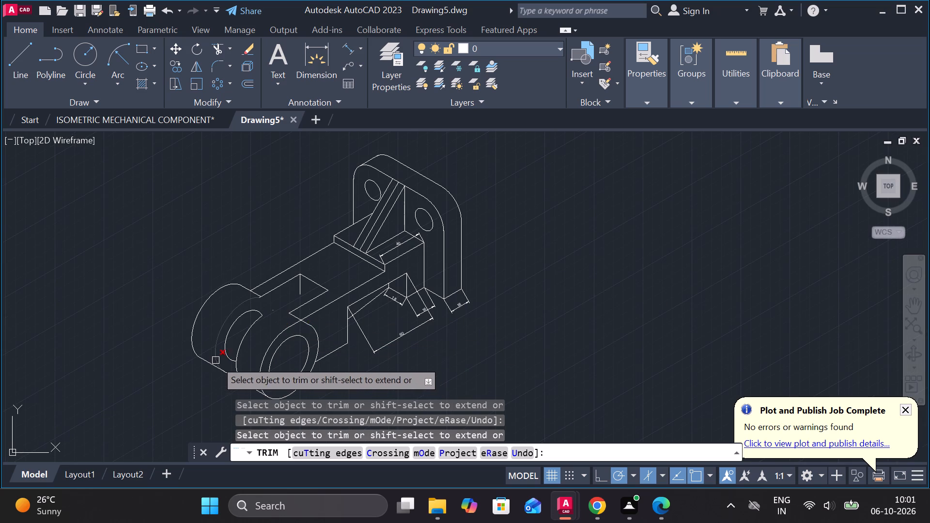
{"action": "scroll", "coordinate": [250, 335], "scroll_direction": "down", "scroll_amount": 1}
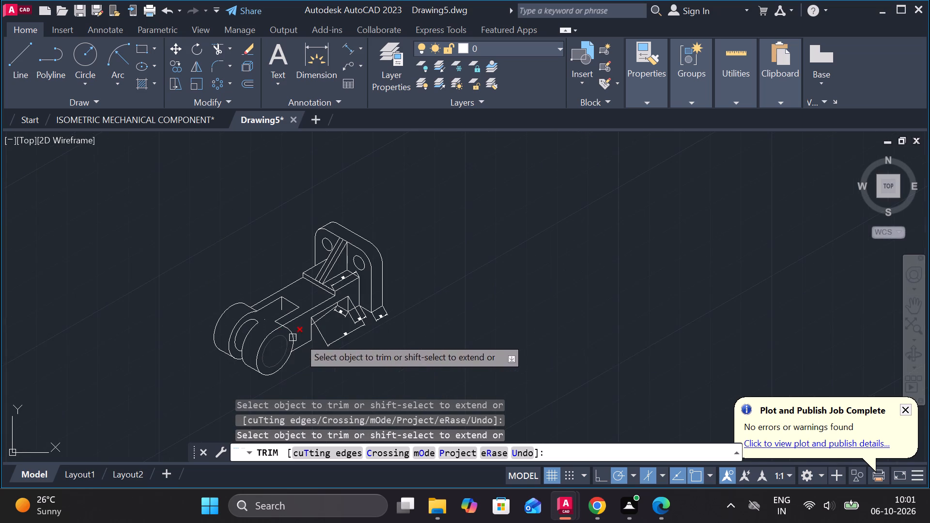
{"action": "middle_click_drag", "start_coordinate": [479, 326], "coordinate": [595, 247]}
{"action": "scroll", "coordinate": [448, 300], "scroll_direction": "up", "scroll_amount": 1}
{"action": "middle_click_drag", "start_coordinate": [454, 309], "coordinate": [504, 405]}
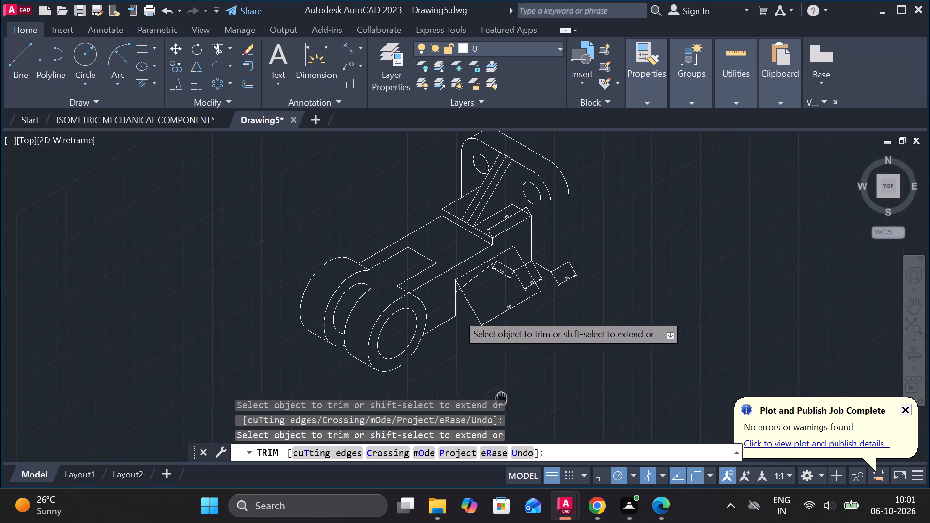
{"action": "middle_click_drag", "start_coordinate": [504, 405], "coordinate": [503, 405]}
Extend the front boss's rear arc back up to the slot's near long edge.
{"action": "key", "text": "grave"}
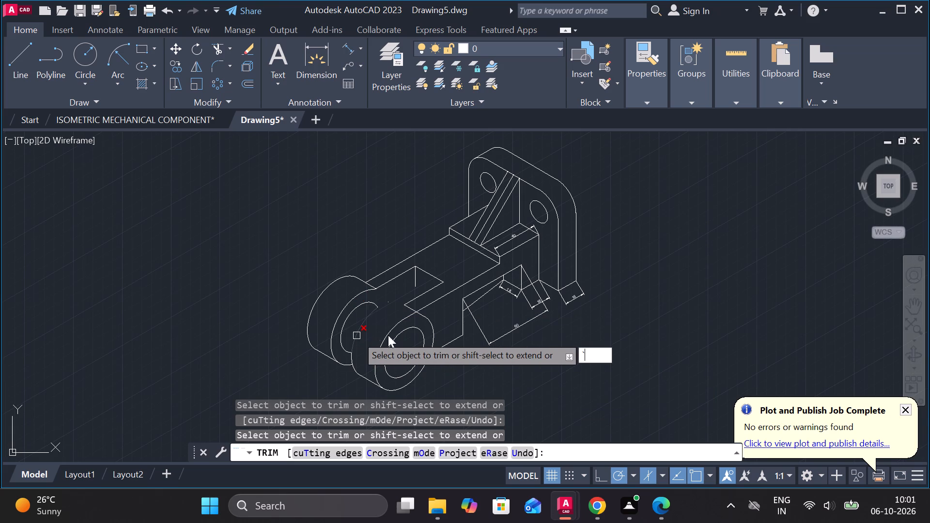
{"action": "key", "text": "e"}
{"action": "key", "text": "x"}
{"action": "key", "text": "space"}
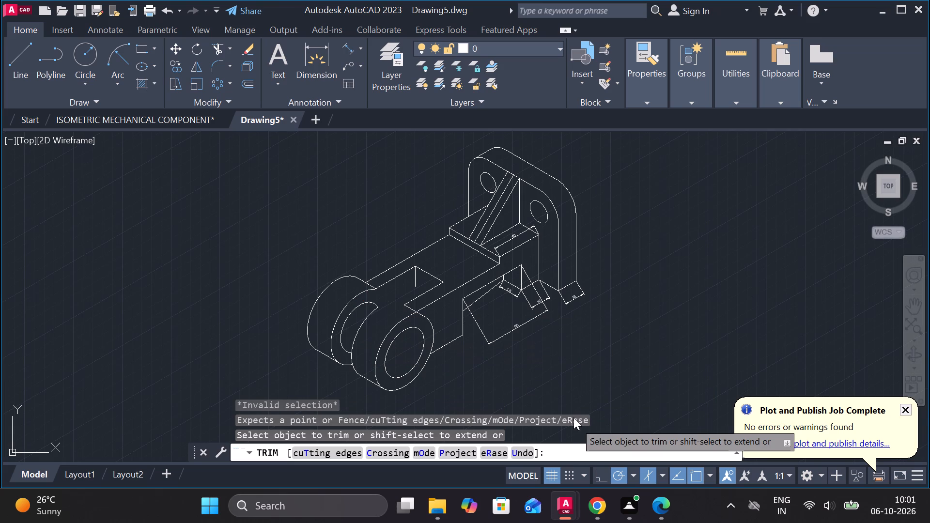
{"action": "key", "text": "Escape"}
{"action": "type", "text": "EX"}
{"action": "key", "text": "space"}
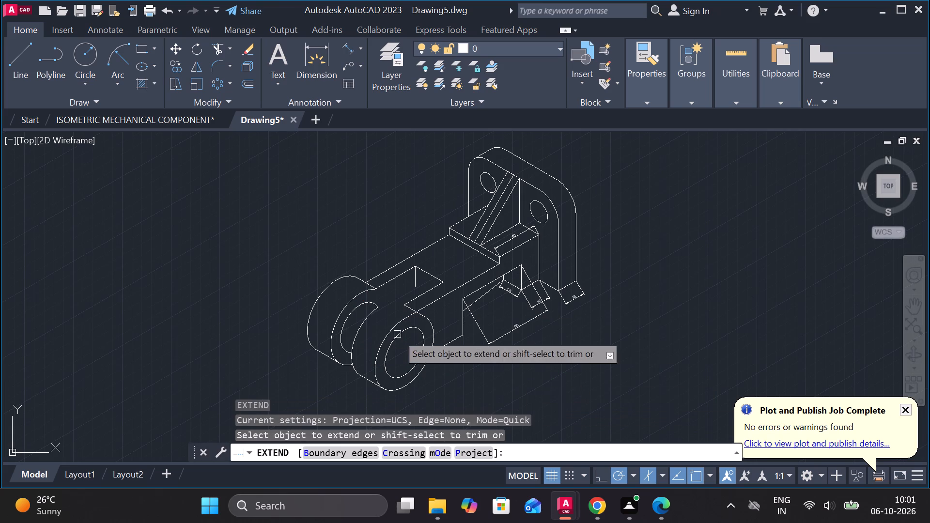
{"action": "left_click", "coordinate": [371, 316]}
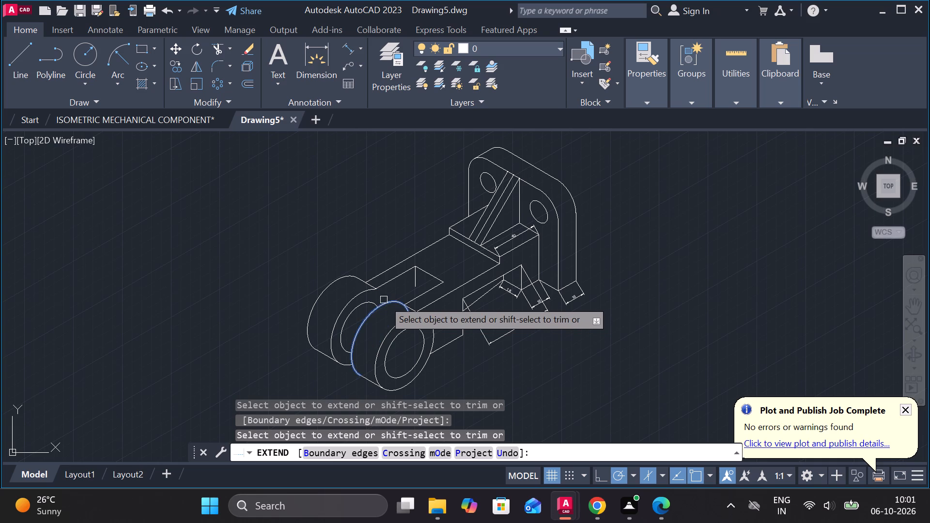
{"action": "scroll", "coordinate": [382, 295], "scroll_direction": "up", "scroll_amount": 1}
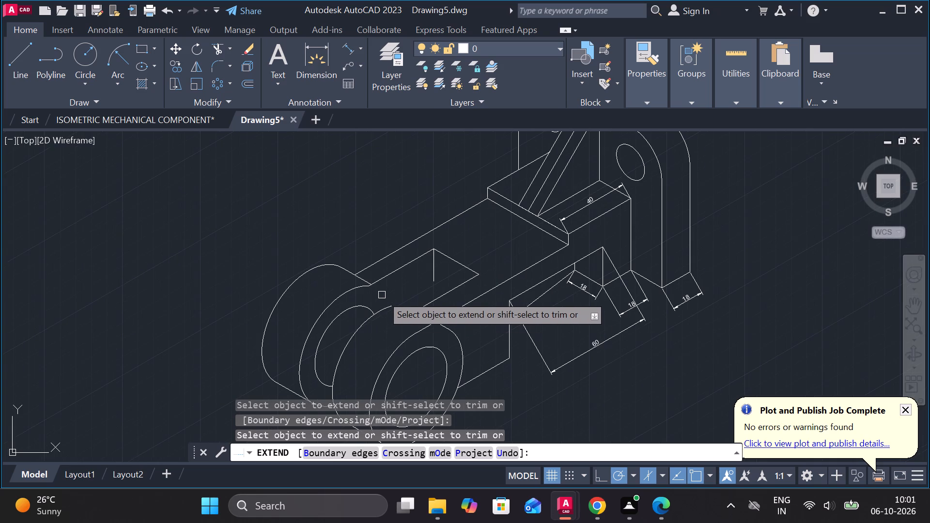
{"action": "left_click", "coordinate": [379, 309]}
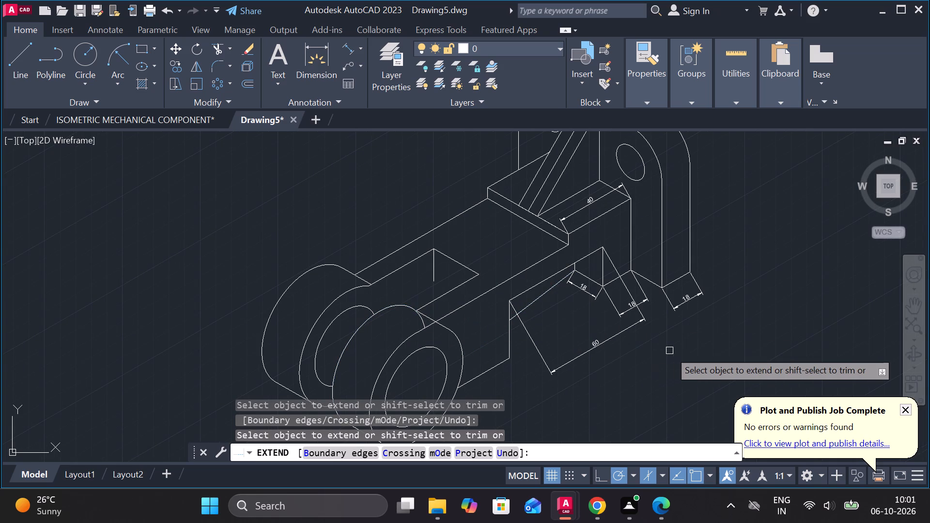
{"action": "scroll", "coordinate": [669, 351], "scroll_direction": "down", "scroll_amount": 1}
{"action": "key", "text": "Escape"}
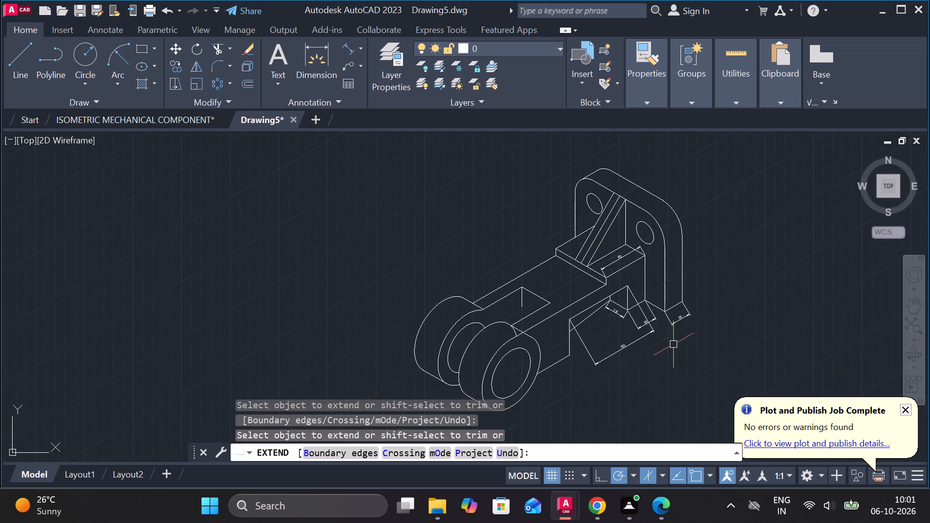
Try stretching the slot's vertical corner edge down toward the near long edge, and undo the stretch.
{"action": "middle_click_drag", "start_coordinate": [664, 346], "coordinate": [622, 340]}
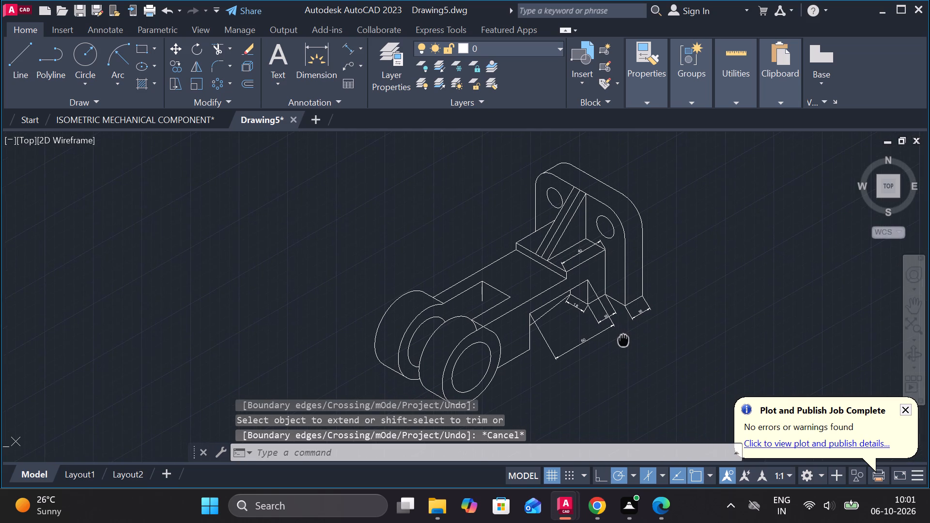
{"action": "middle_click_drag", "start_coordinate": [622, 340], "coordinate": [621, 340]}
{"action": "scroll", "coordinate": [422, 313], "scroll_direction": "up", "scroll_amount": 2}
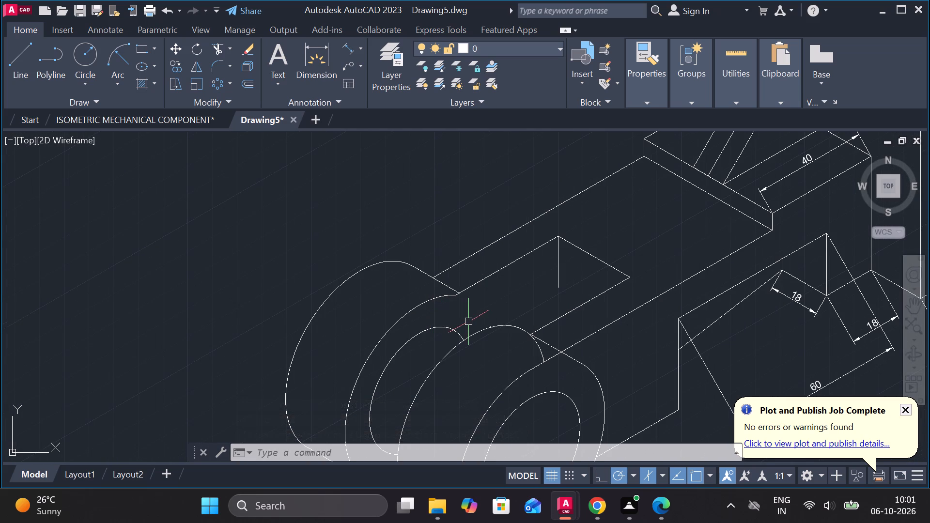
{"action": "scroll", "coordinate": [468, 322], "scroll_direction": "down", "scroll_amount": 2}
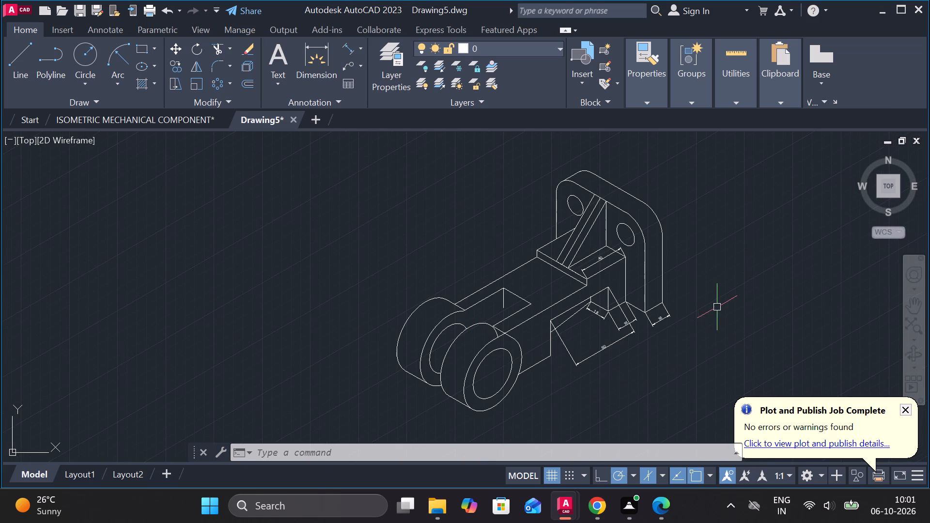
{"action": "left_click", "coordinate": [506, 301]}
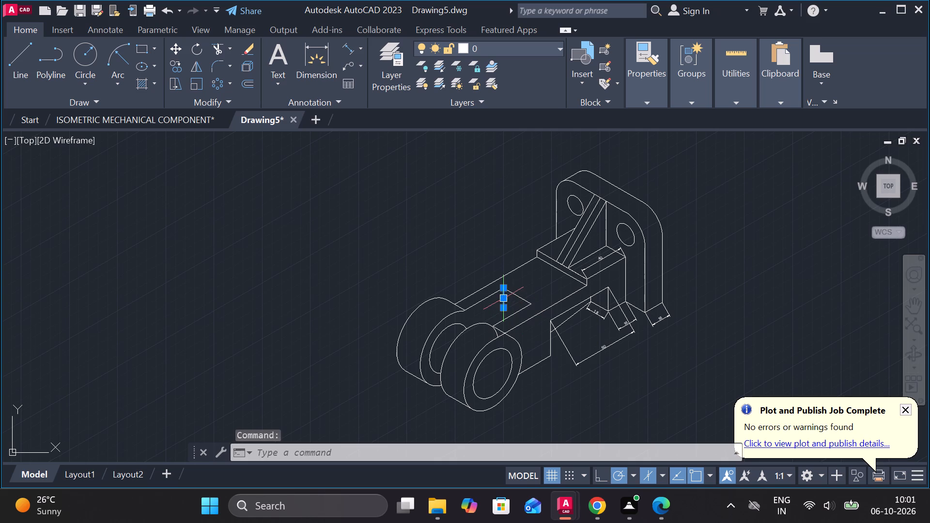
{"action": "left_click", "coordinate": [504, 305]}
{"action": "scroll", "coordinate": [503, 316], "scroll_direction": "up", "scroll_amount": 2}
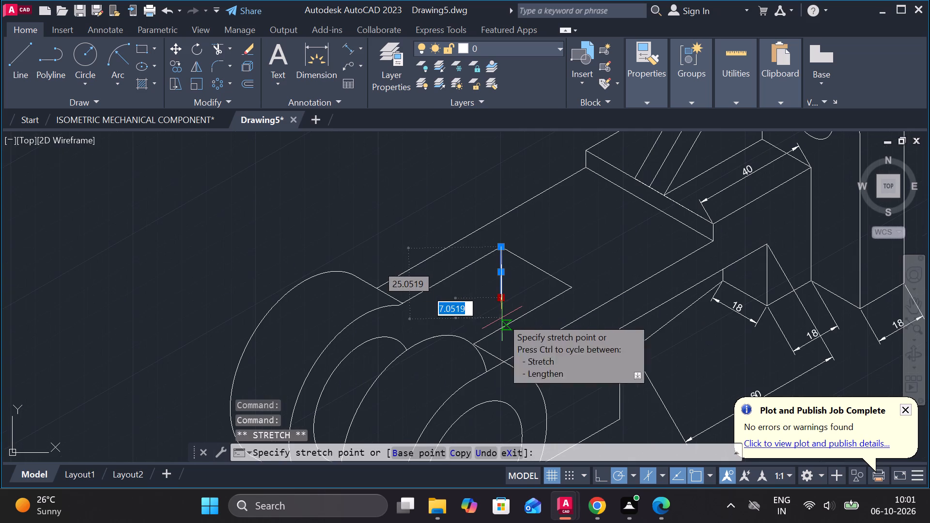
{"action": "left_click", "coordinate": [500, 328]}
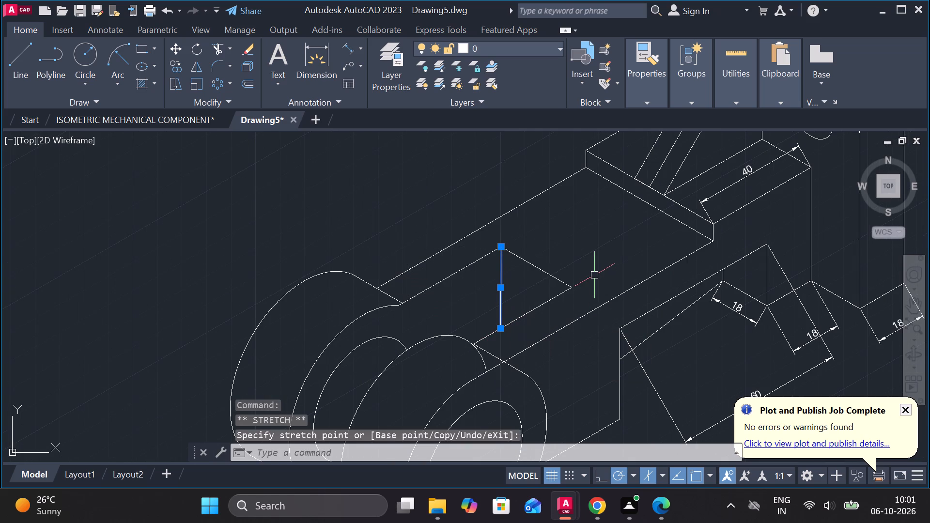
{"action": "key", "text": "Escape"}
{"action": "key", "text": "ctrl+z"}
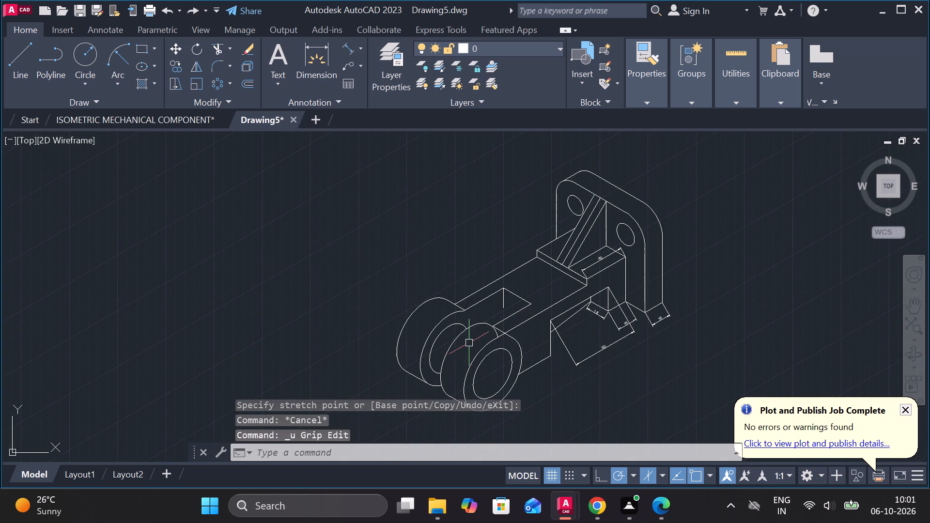
Lengthen the slot's vertical corner edge straight down to the slot's near long edge.
{"action": "scroll", "coordinate": [460, 324], "scroll_direction": "up", "scroll_amount": 2}
{"action": "left_click", "coordinate": [564, 258]}
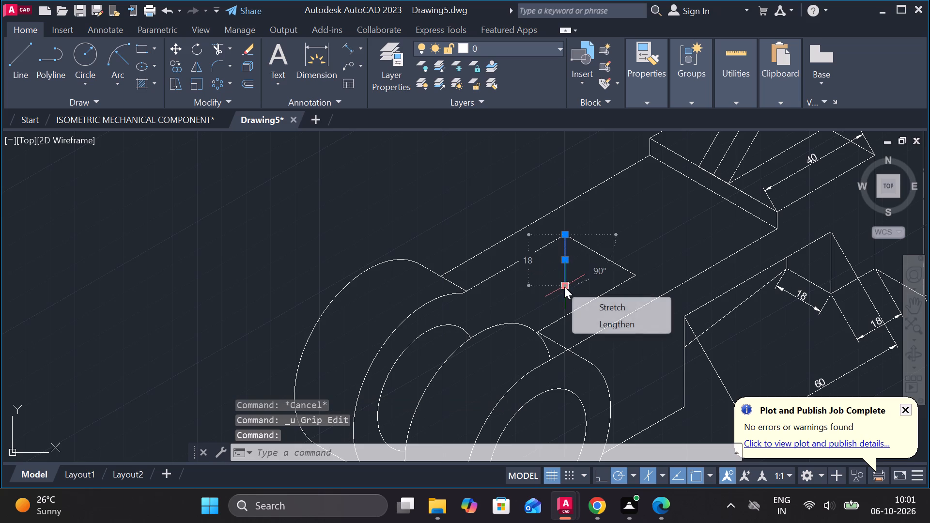
{"action": "left_click", "coordinate": [604, 327]}
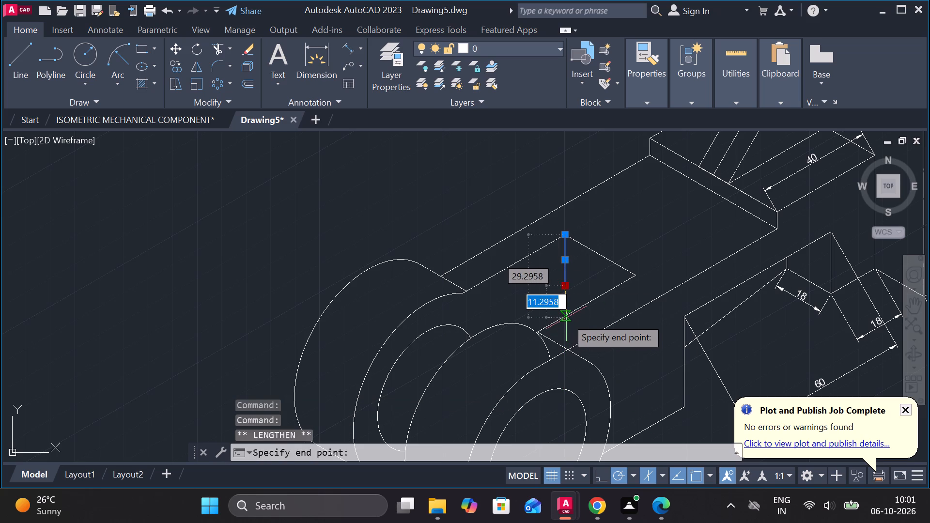
{"action": "left_click", "coordinate": [566, 318]}
{"action": "key", "text": "Escape"}
{"action": "scroll", "coordinate": [642, 277], "scroll_direction": "down", "scroll_amount": 1}
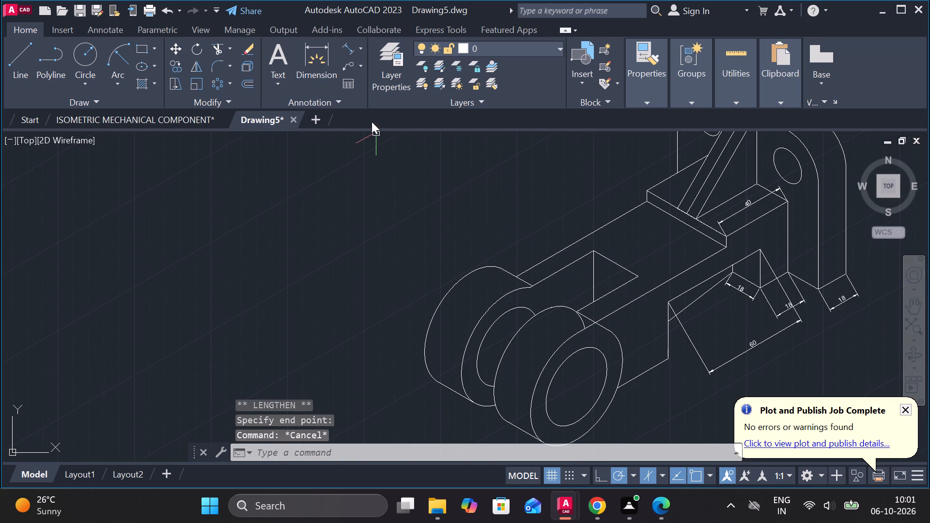
Add an aligned dimension across the arm's width along the foot of the block's step, placed on the arm's top face.
{"action": "left_click", "coordinate": [346, 47]}
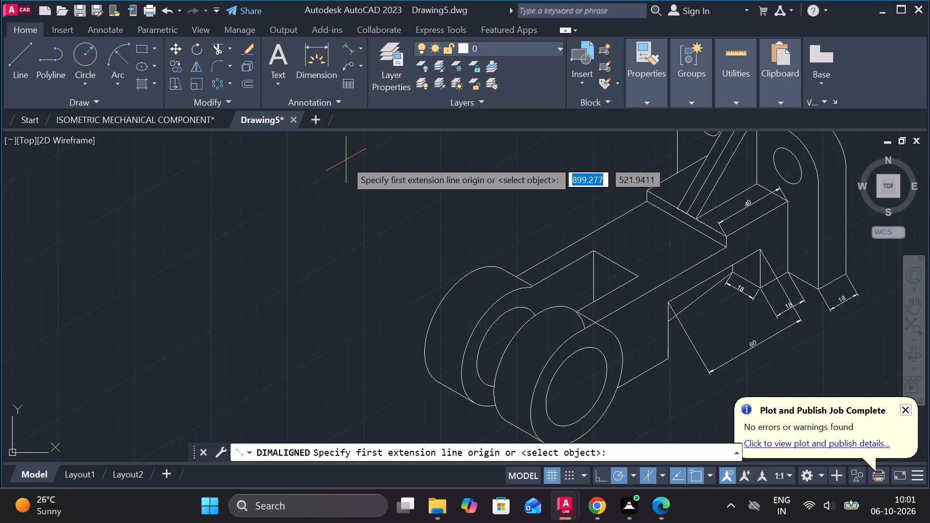
{"action": "scroll", "coordinate": [345, 160], "scroll_direction": "down", "scroll_amount": 1}
{"action": "scroll", "coordinate": [574, 226], "scroll_direction": "up", "scroll_amount": 2}
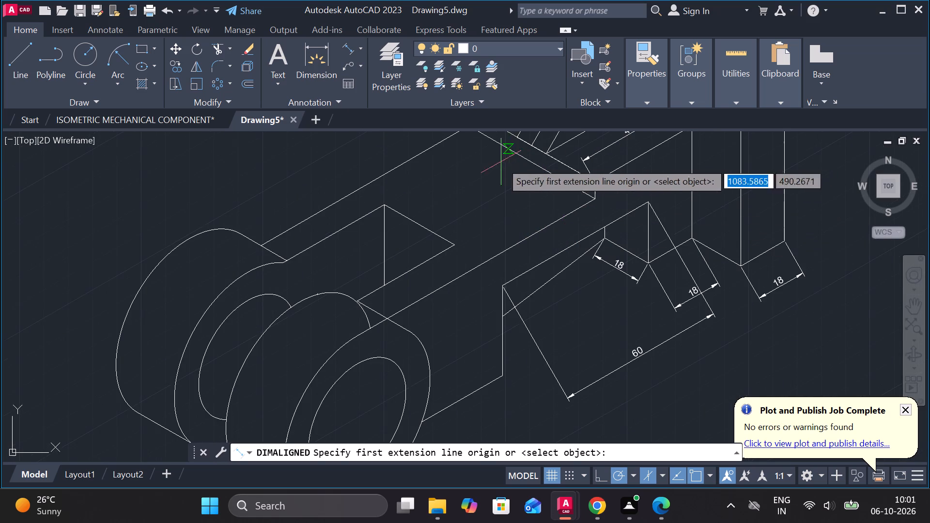
{"action": "middle_click_drag", "start_coordinate": [501, 162], "coordinate": [404, 348]}
{"action": "left_click", "coordinate": [370, 309]}
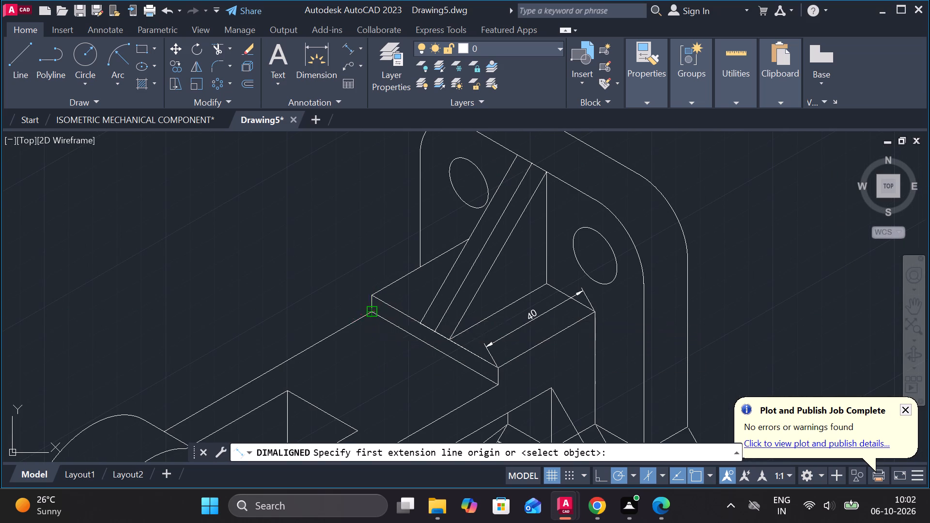
{"action": "left_click", "coordinate": [494, 388]}
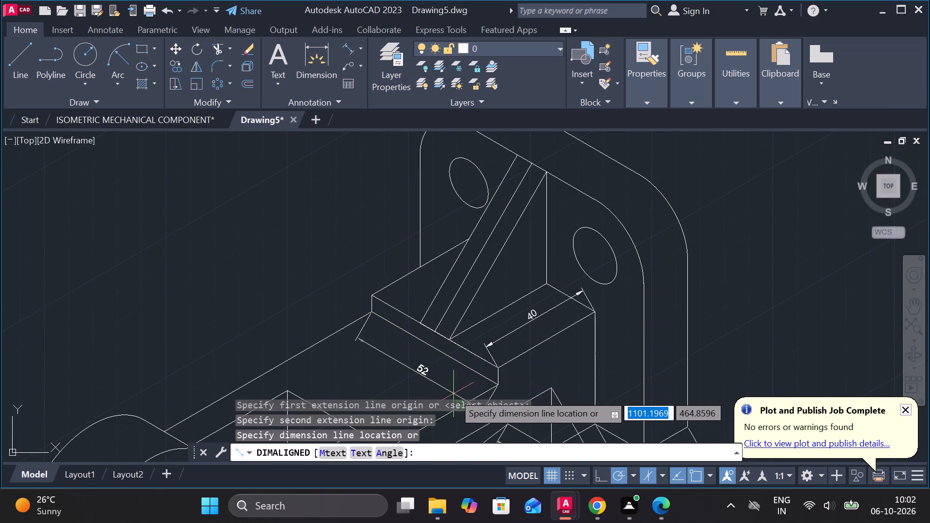
{"action": "middle_click_drag", "start_coordinate": [453, 394], "coordinate": [469, 356]}
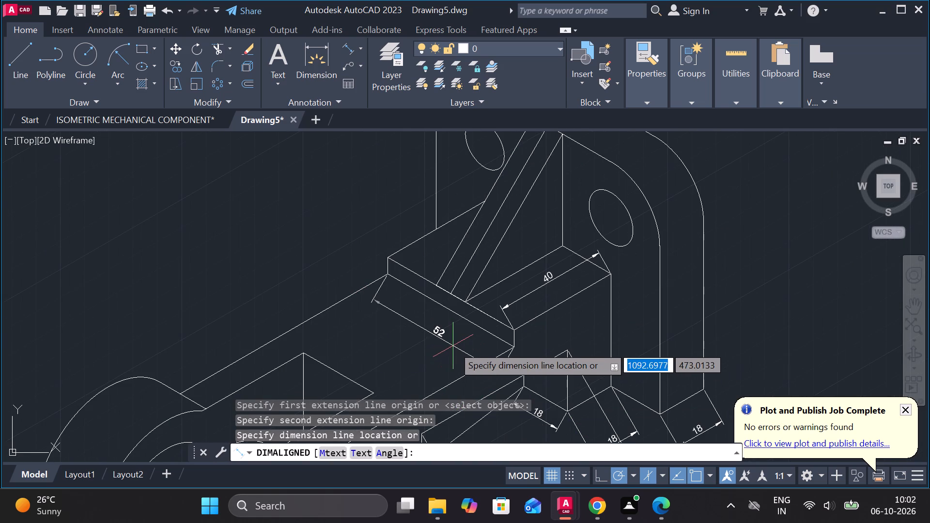
{"action": "left_click", "coordinate": [441, 354]}
Add an aligned dimension across the sloping rib's thickness, placed directly on the rib.
{"action": "key", "text": "space"}
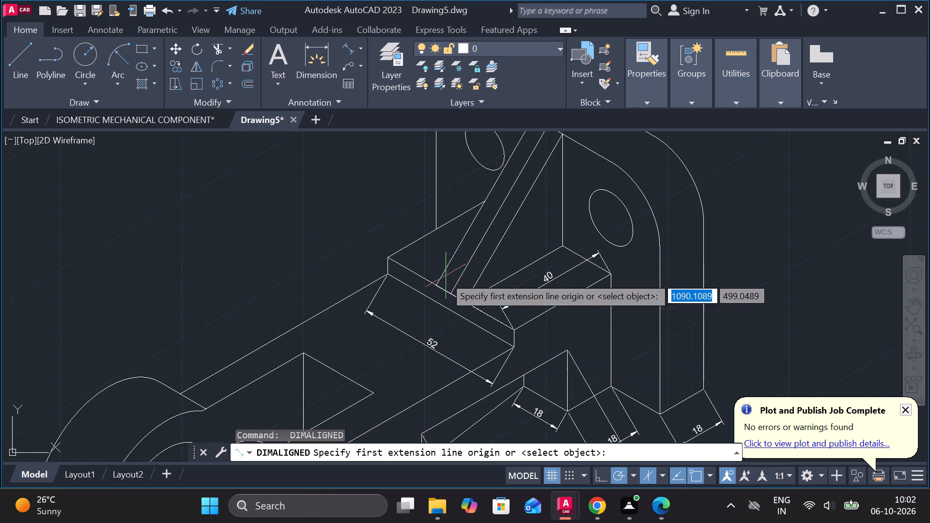
{"action": "left_click", "coordinate": [459, 247]}
{"action": "left_click", "coordinate": [483, 266]}
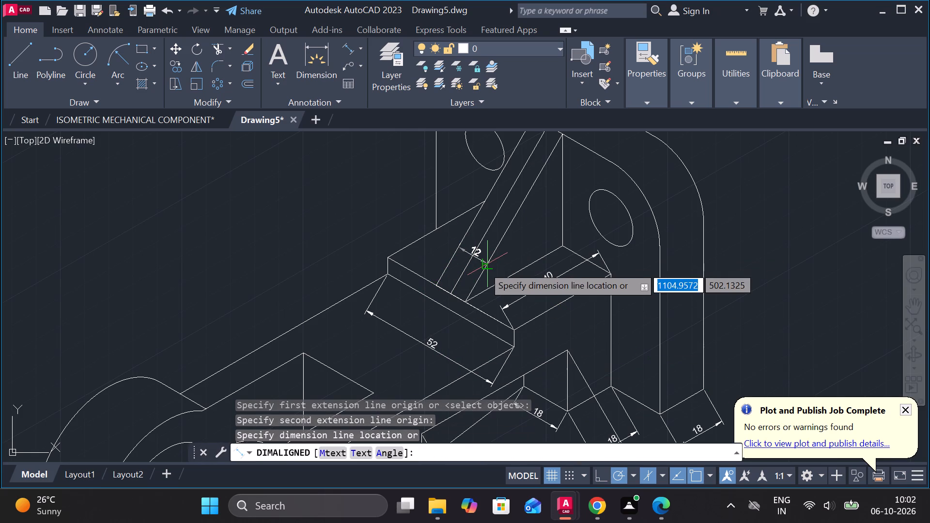
{"action": "left_click", "coordinate": [485, 263]}
Add an aligned dimension from the centre of the plate's near hole to the plate's front vertical edge.
{"action": "scroll", "coordinate": [594, 242], "scroll_direction": "down", "scroll_amount": 1}
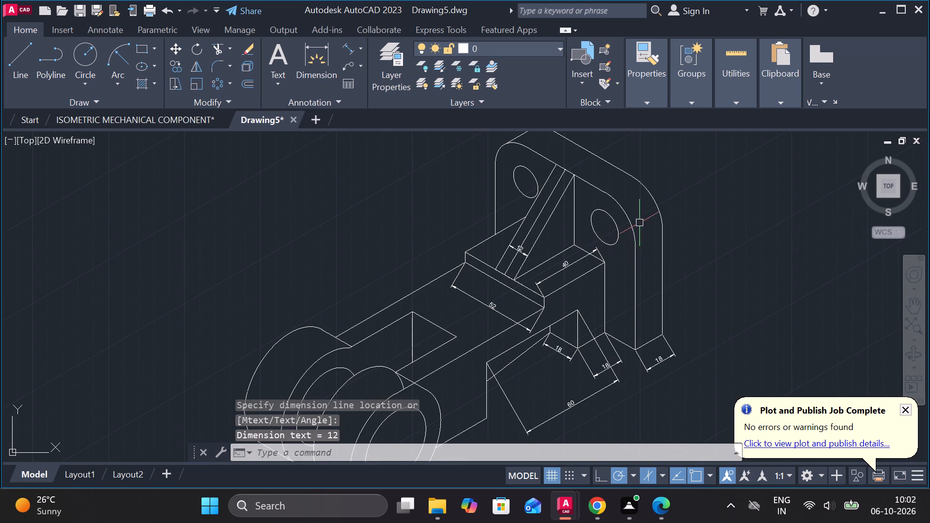
{"action": "scroll", "coordinate": [639, 223], "scroll_direction": "up", "scroll_amount": 1}
{"action": "key", "text": "space"}
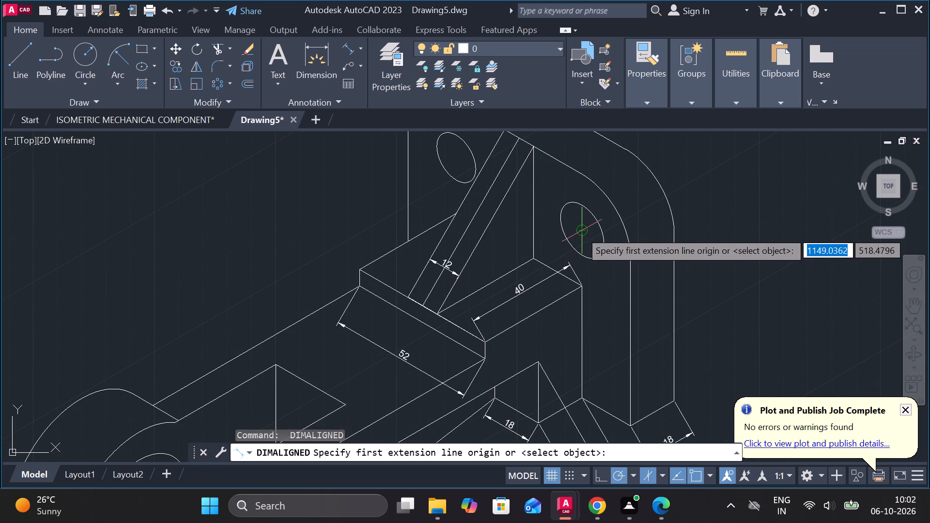
{"action": "left_click", "coordinate": [580, 231]}
{"action": "left_click", "coordinate": [628, 264]}
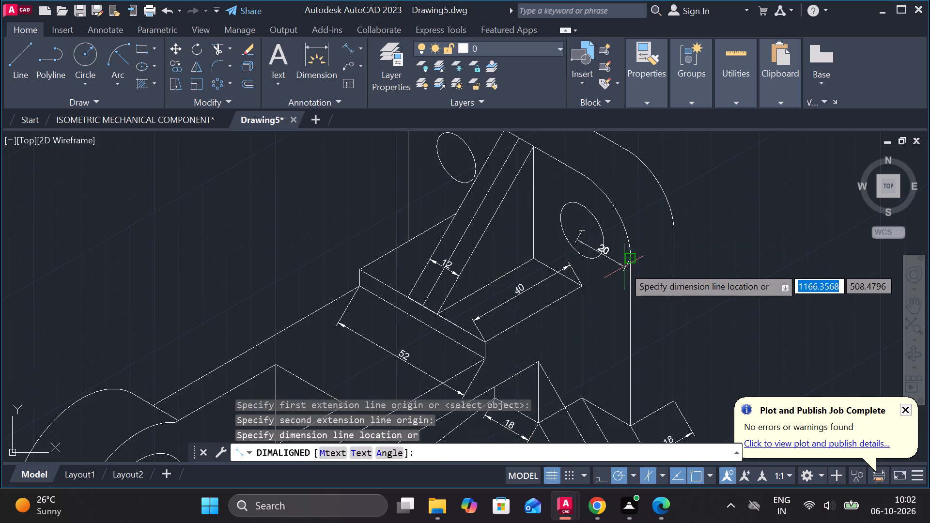
{"action": "left_click", "coordinate": [621, 258]}
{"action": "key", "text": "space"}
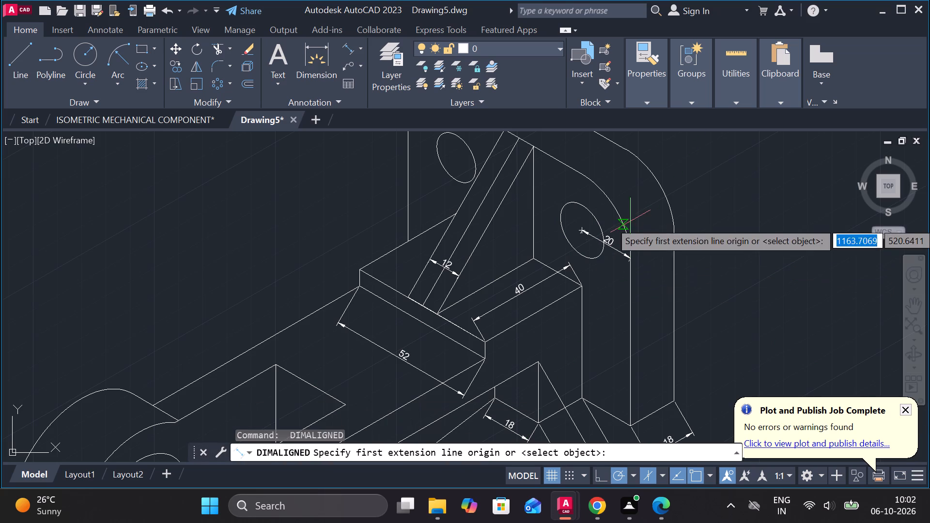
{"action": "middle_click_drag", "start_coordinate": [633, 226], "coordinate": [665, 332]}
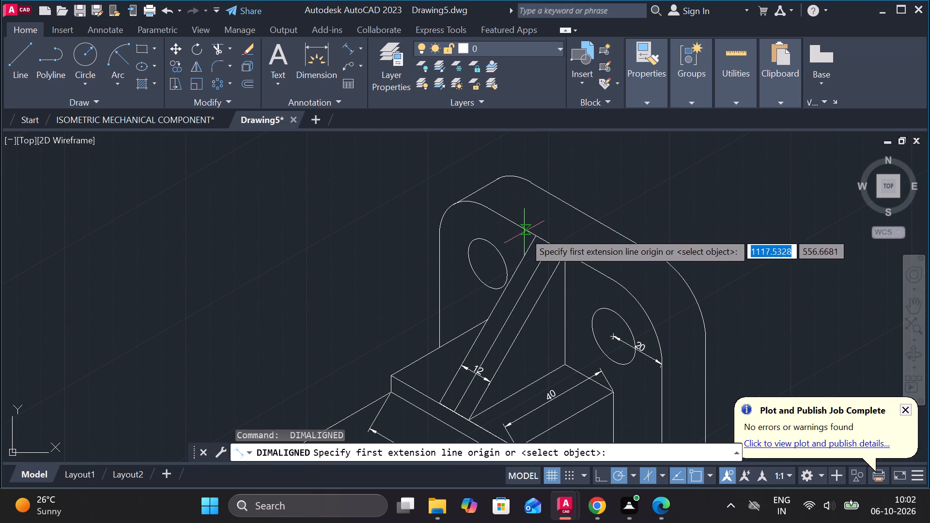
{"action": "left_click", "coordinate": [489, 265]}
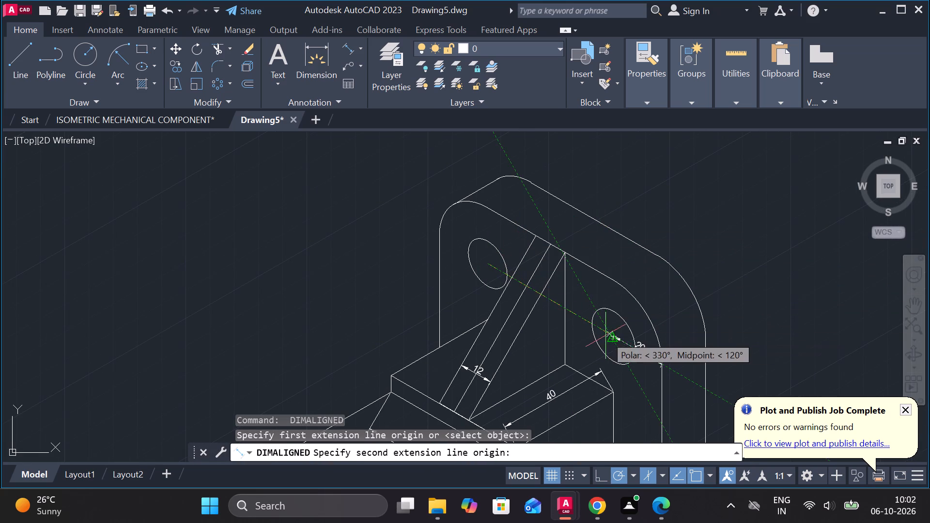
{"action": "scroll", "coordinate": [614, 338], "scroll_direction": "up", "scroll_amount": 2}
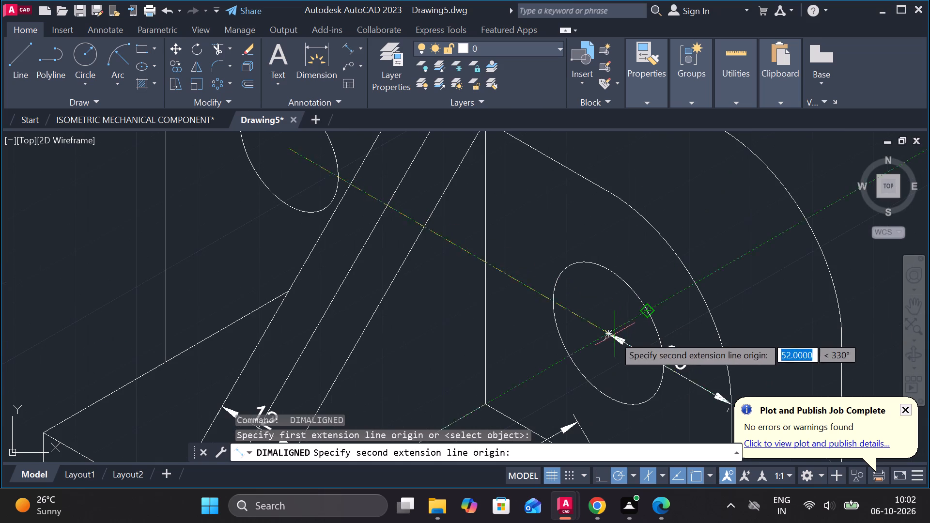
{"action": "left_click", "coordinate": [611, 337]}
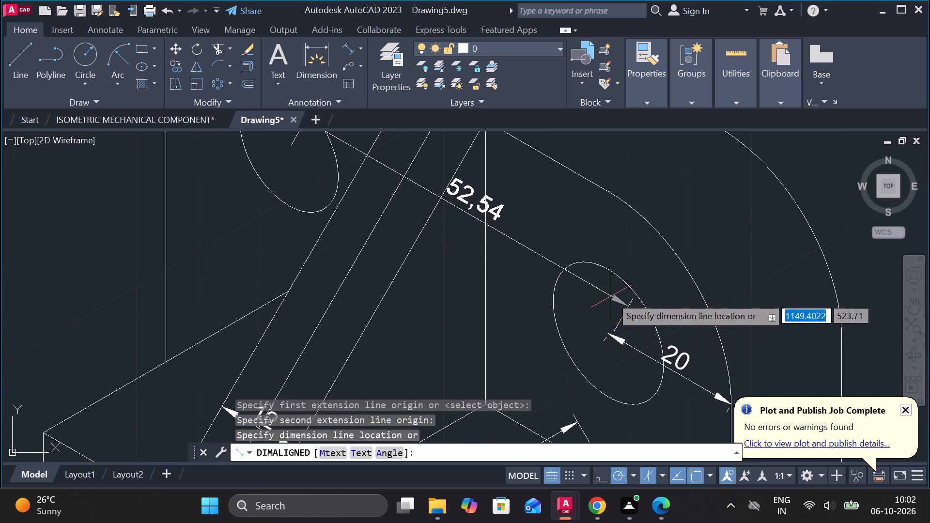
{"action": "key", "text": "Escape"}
Add an aligned dimension between the centres of the plate's two holes, placed above them near the plate's sloping top edge.
{"action": "key", "text": "space"}
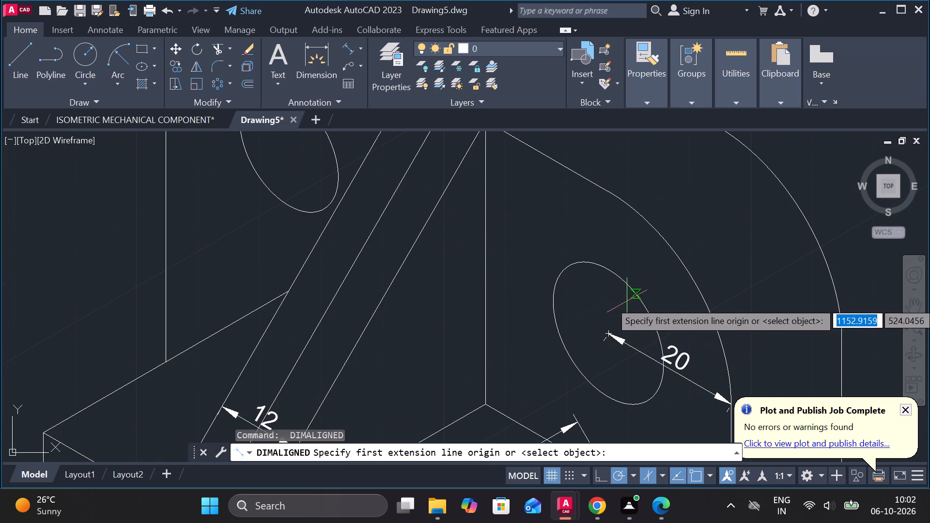
{"action": "scroll", "coordinate": [611, 335], "scroll_direction": "up", "scroll_amount": 3}
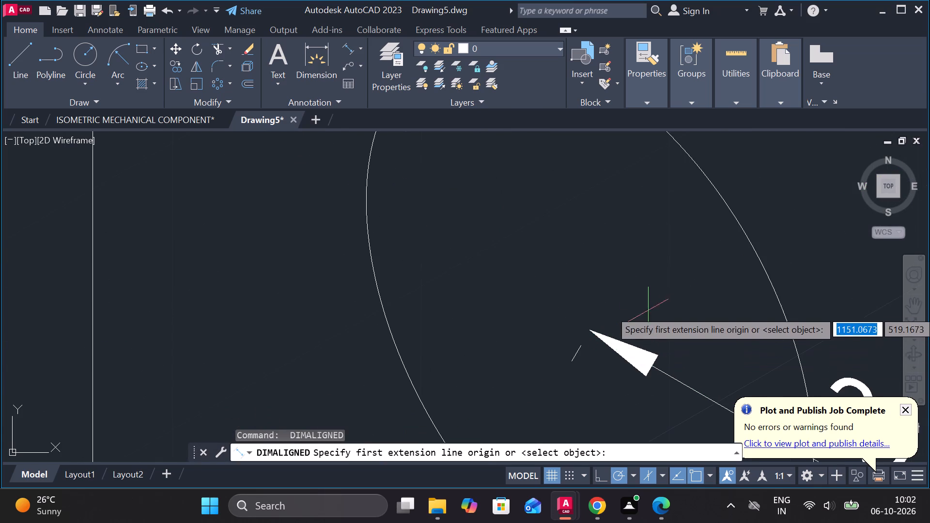
{"action": "left_click", "coordinate": [590, 333]}
{"action": "scroll", "coordinate": [598, 304], "scroll_direction": "down", "scroll_amount": 3}
{"action": "middle_click_drag", "start_coordinate": [403, 226], "coordinate": [494, 376]}
{"action": "left_click", "coordinate": [376, 279]}
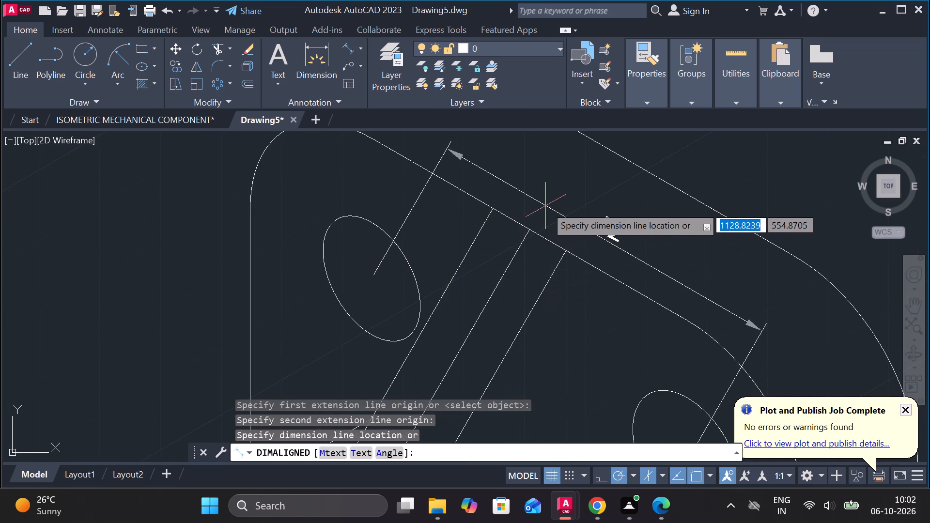
{"action": "left_click", "coordinate": [553, 197]}
Examine the whole component and the legibility of its dimensions.
{"action": "scroll", "coordinate": [554, 197], "scroll_direction": "down", "scroll_amount": 2}
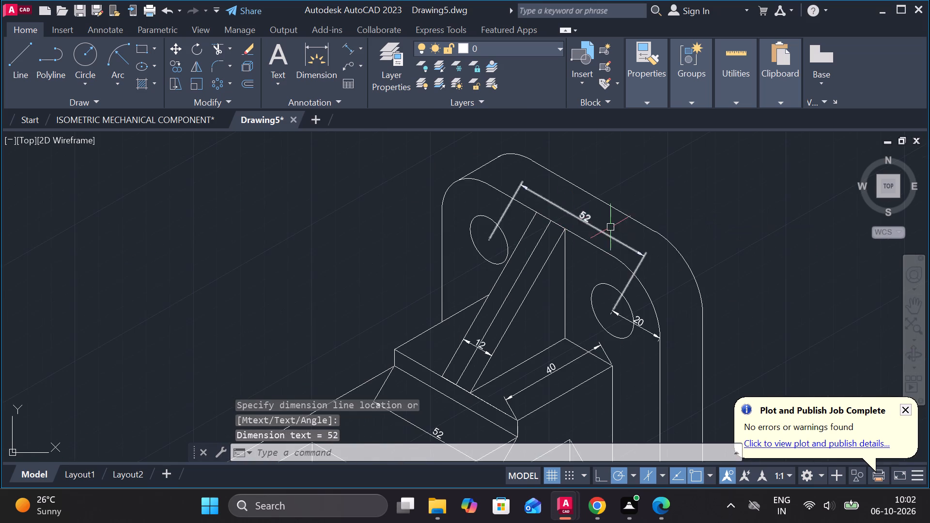
{"action": "middle_click_drag", "start_coordinate": [632, 239], "coordinate": [516, 195]}
{"action": "scroll", "coordinate": [605, 239], "scroll_direction": "down", "scroll_amount": 1}
{"action": "middle_click_drag", "start_coordinate": [635, 280], "coordinate": [603, 256]}
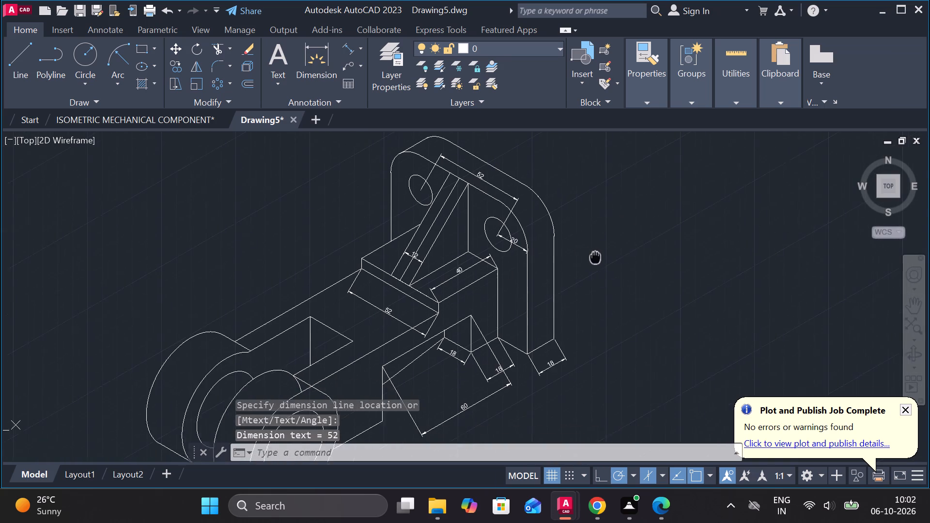
{"action": "scroll", "coordinate": [671, 307], "scroll_direction": "down", "scroll_amount": 1}
{"action": "middle_click_drag", "start_coordinate": [593, 384], "coordinate": [533, 333]}
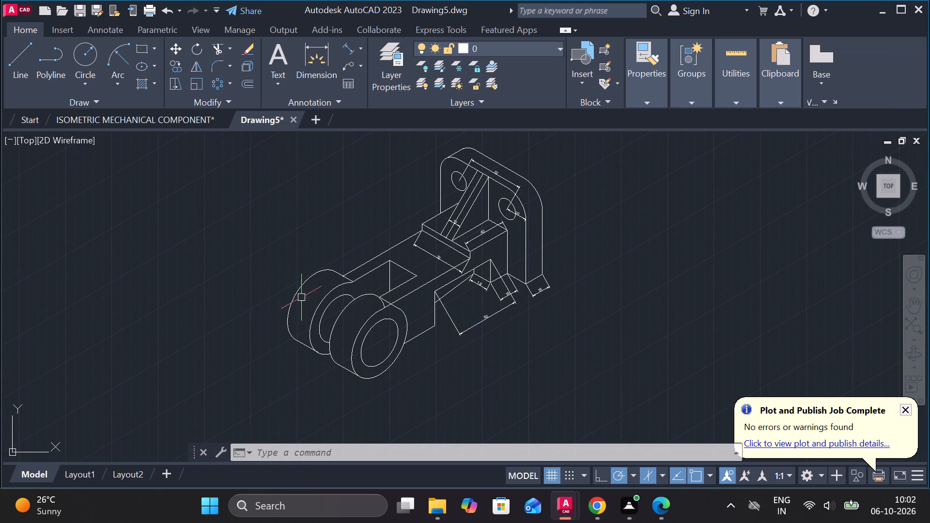
{"action": "scroll", "coordinate": [301, 320], "scroll_direction": "up", "scroll_amount": 1}
{"action": "scroll", "coordinate": [301, 320], "scroll_direction": "down", "scroll_amount": 2}
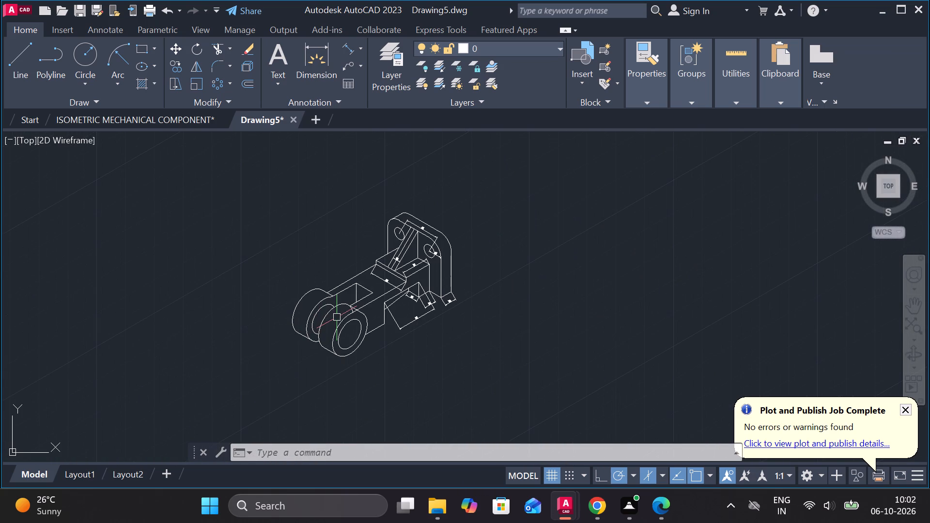
{"action": "scroll", "coordinate": [456, 286], "scroll_direction": "up", "scroll_amount": 2}
{"action": "middle_click_drag", "start_coordinate": [488, 262], "coordinate": [542, 343]}
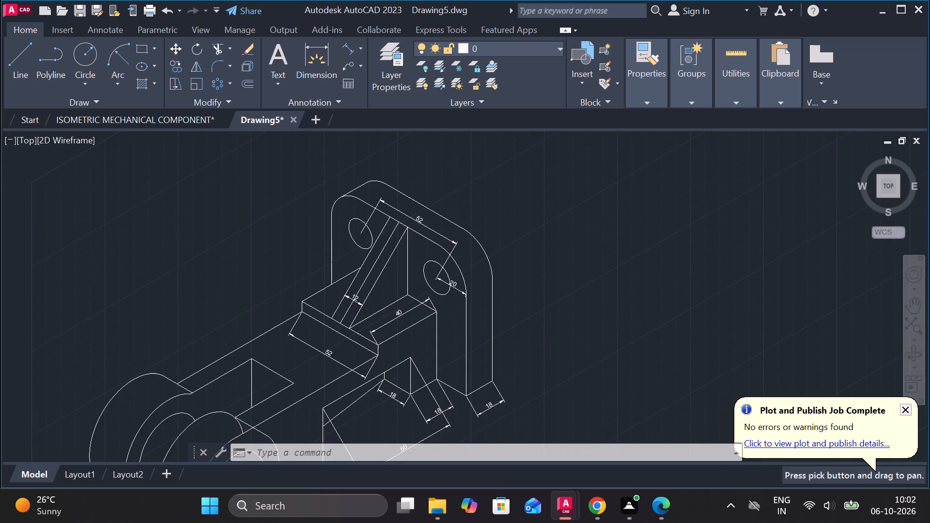
Modify the ISO-25 dimension style to text height 5 and ISO standard text alignment, and set it as current.
{"action": "key", "text": "d"}
{"action": "key", "text": "Return"}
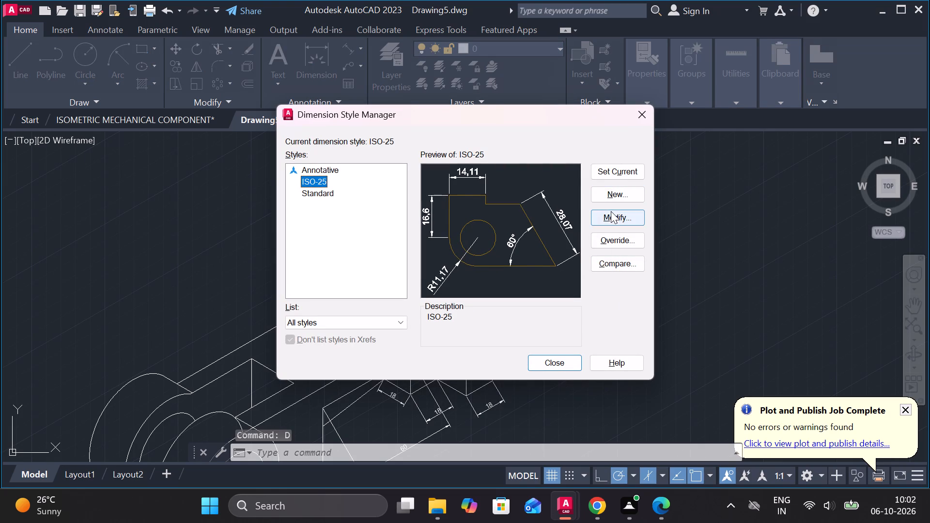
{"action": "left_click", "coordinate": [611, 211]}
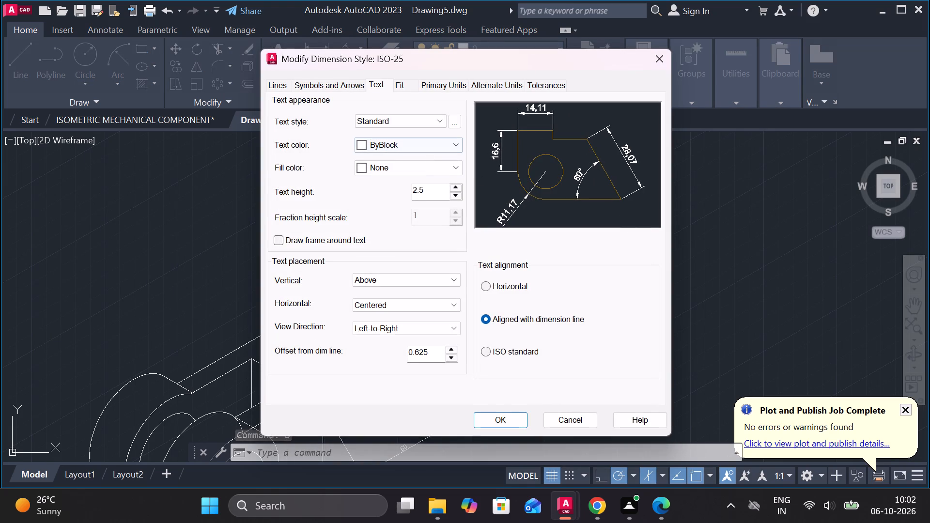
{"action": "left_click", "coordinate": [370, 82]}
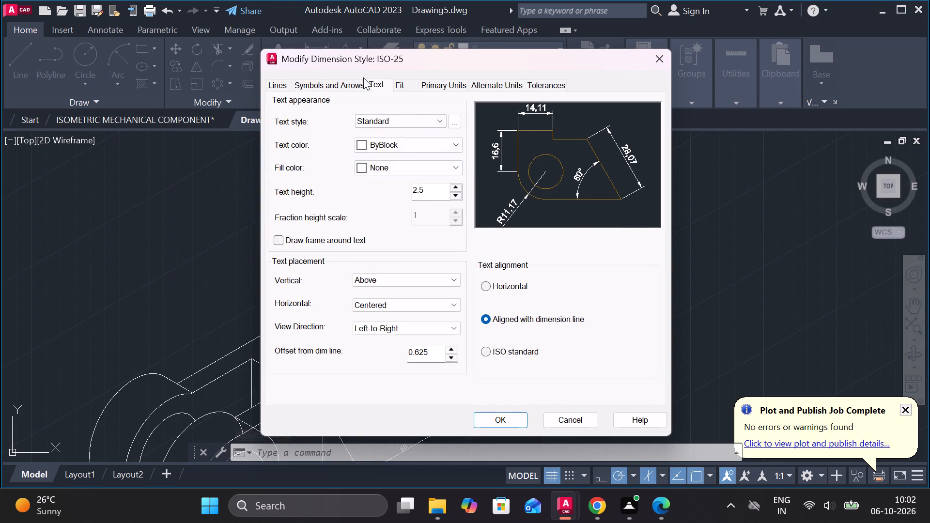
{"action": "left_click", "coordinate": [380, 84]}
{"action": "left_click_drag", "start_coordinate": [437, 194], "coordinate": [391, 193]}
{"action": "key", "text": "5"}
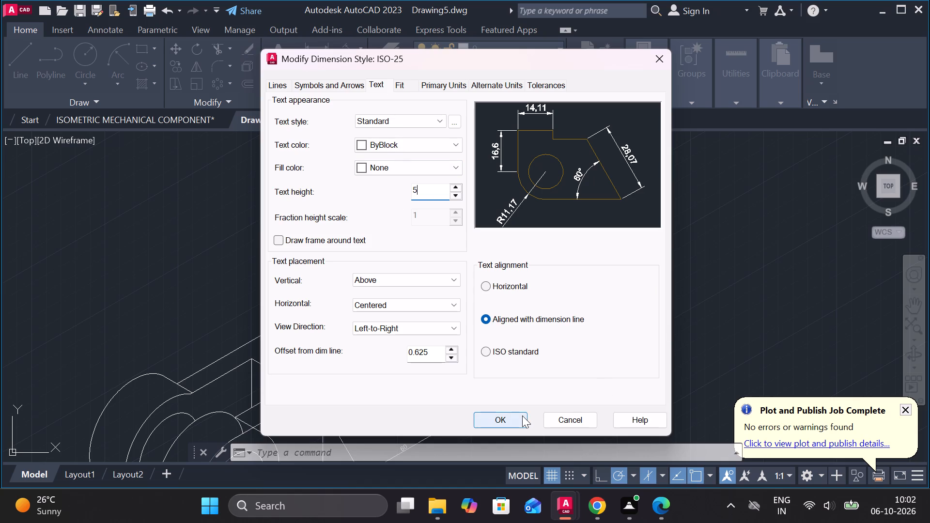
{"action": "left_click", "coordinate": [490, 347]}
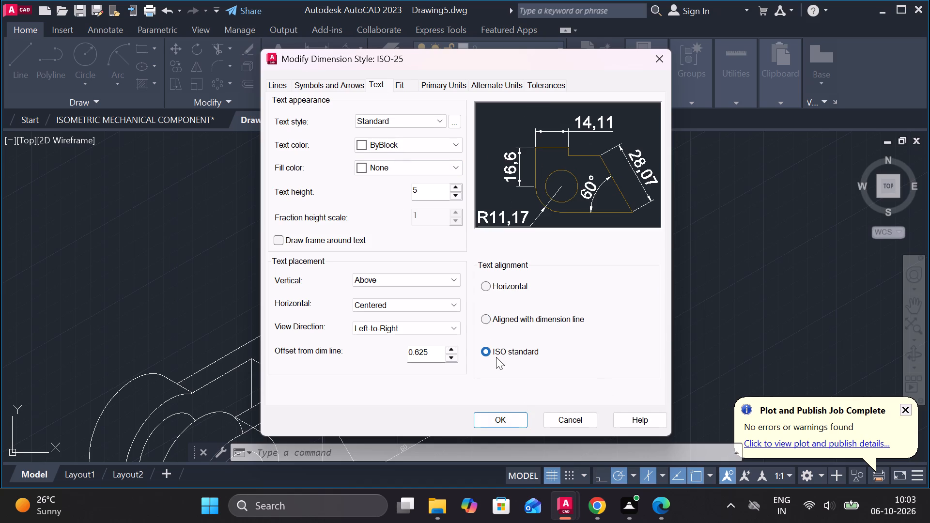
{"action": "left_click", "coordinate": [502, 409]}
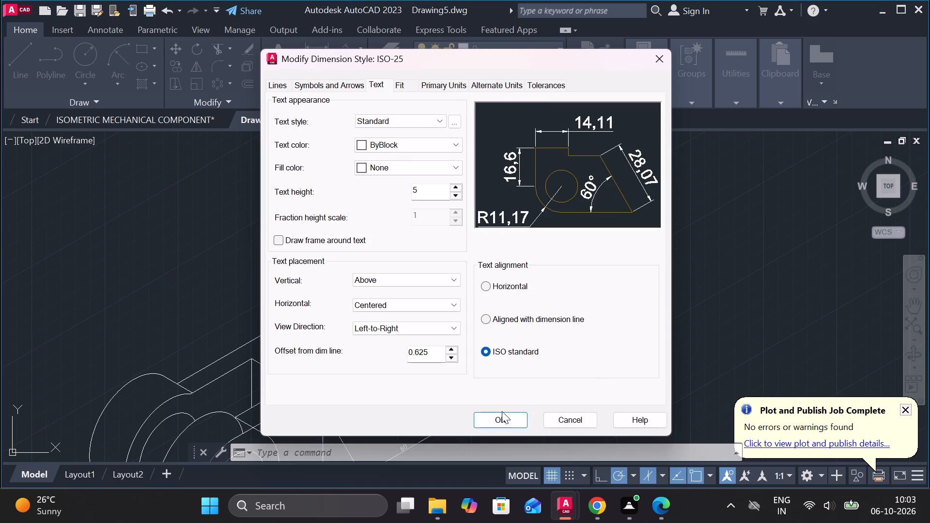
{"action": "left_click", "coordinate": [502, 421]}
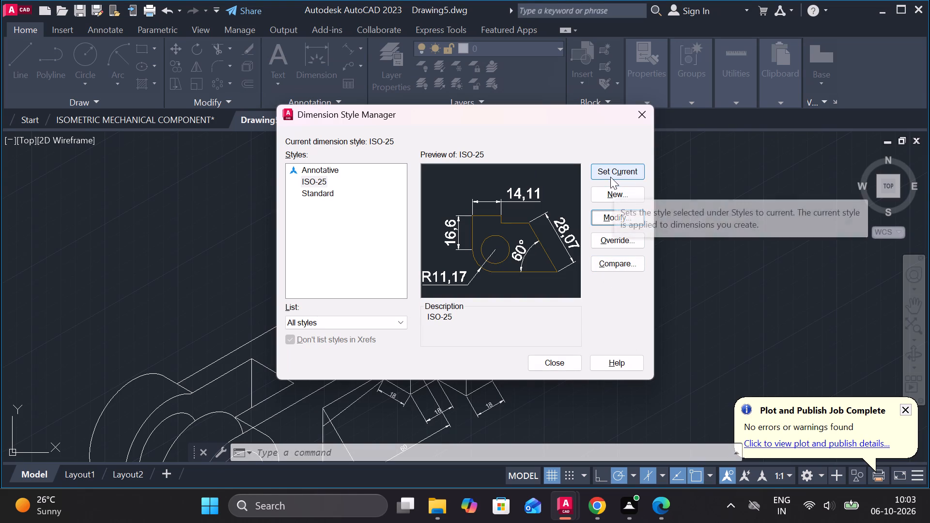
{"action": "left_click", "coordinate": [610, 177]}
{"action": "left_click", "coordinate": [549, 366]}
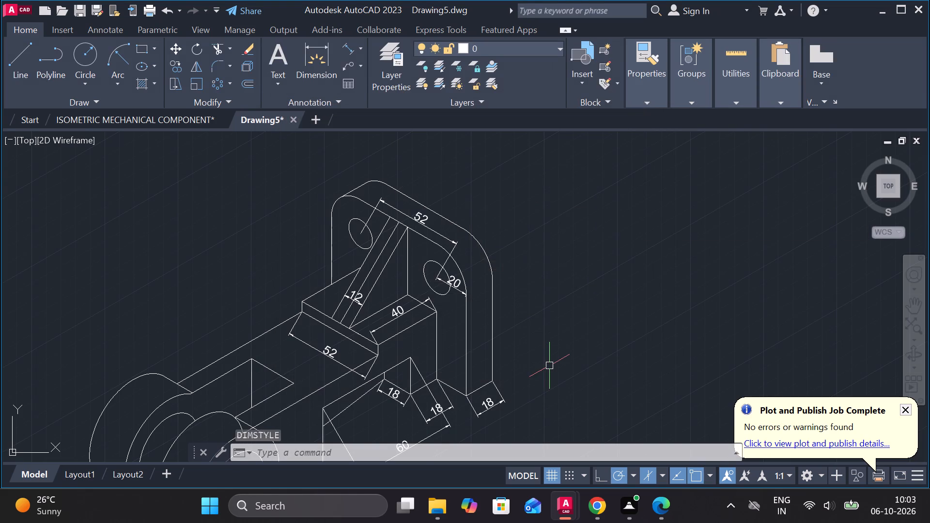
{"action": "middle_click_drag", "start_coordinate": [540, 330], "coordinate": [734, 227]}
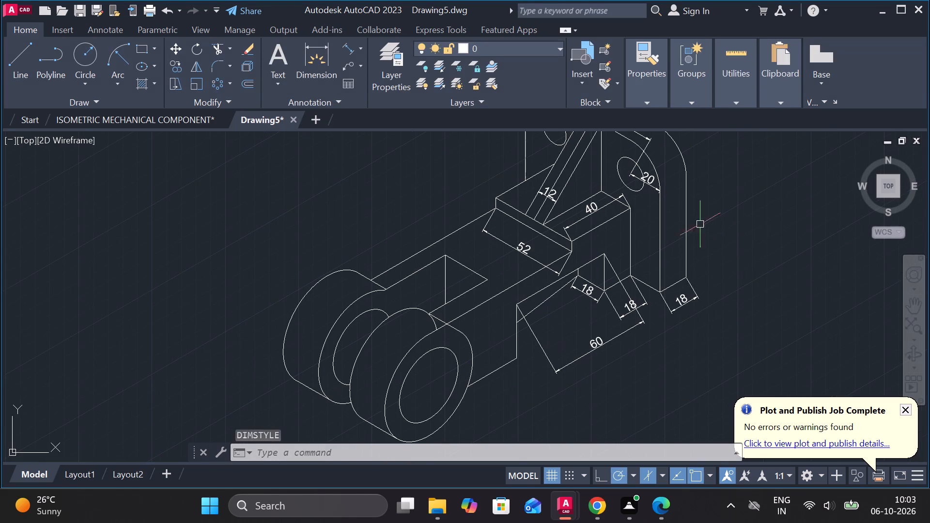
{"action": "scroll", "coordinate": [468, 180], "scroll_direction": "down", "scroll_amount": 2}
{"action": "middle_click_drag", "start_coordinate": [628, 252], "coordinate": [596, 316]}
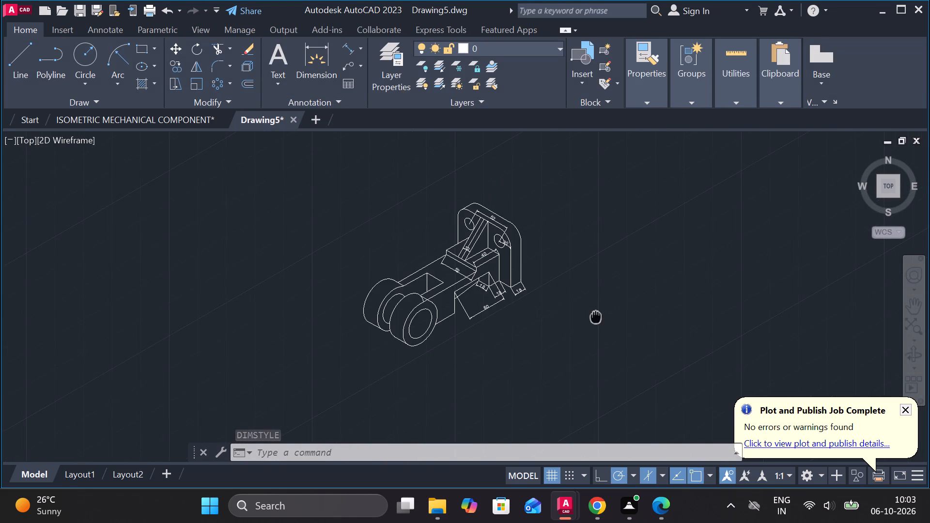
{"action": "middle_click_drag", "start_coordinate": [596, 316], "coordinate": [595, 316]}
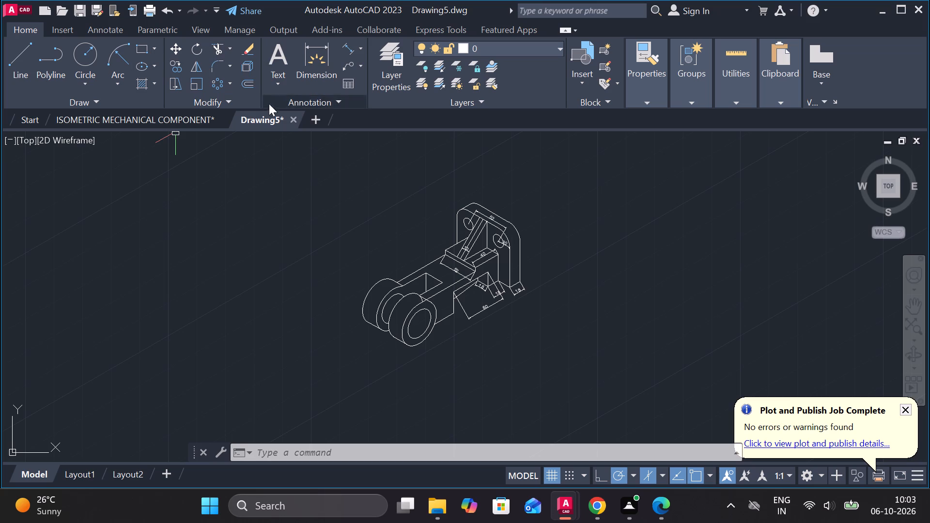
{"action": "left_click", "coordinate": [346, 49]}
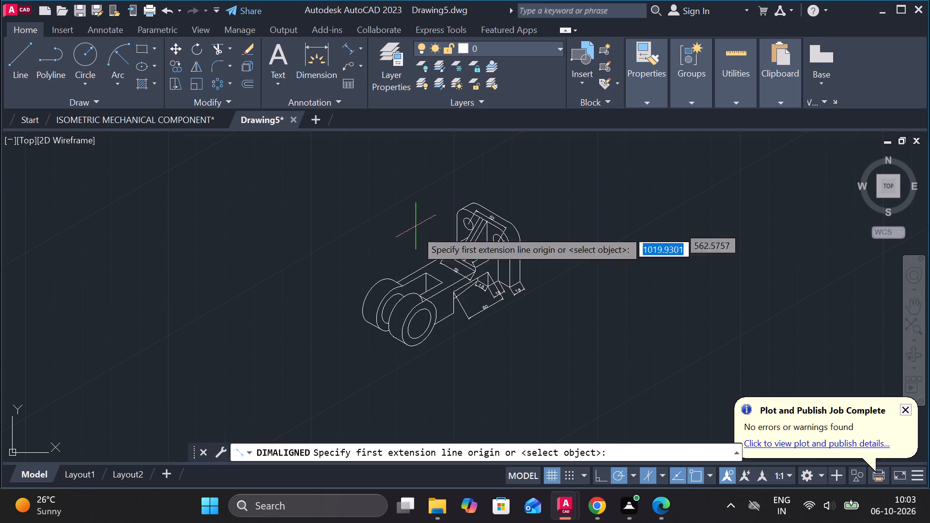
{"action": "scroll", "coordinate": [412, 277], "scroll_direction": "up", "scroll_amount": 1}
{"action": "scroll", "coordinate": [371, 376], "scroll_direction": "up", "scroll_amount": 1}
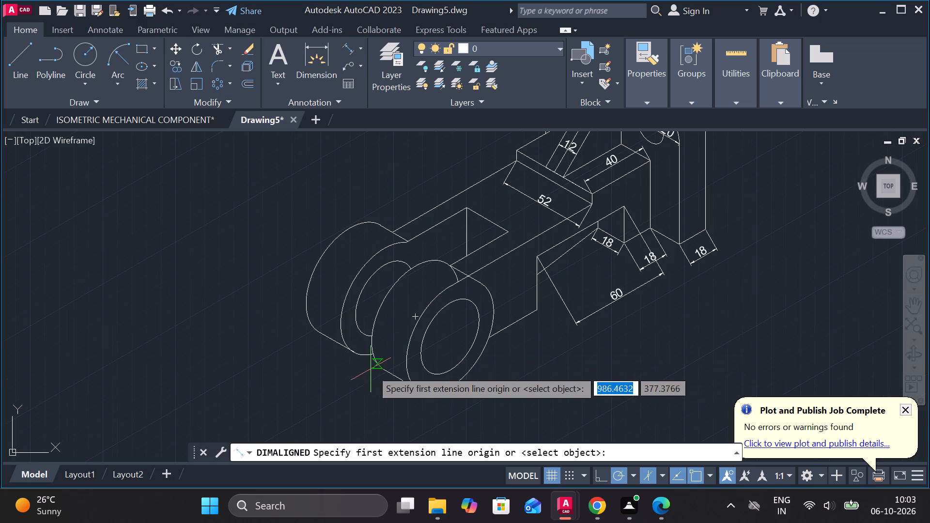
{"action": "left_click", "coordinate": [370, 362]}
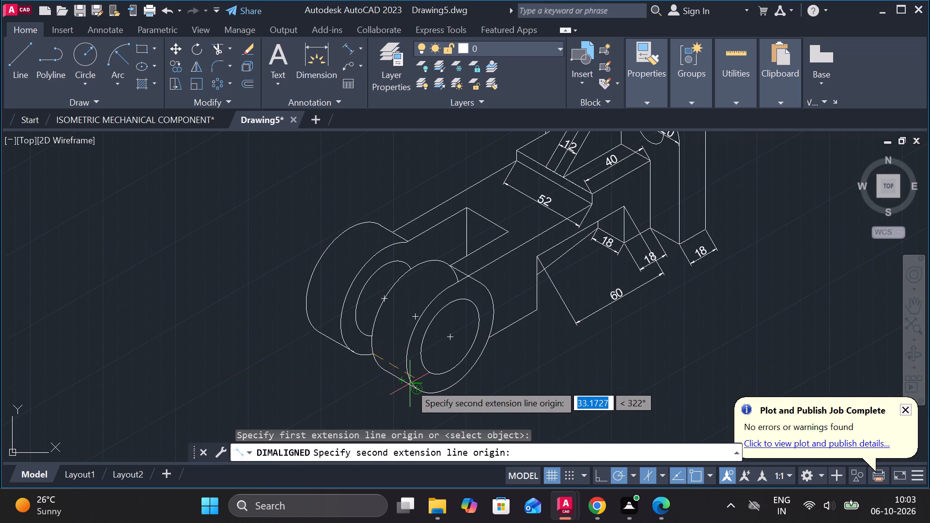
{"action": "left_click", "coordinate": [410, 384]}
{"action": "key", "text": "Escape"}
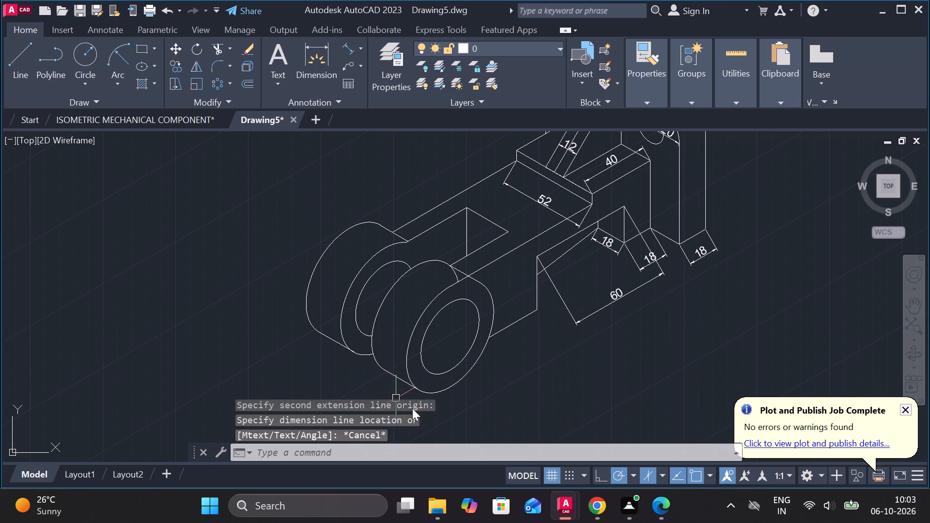
Add an aligned dimension along the bottom edge of the arm's front rounded lug for its thickness, placed below the lug.
{"action": "key", "text": "space"}
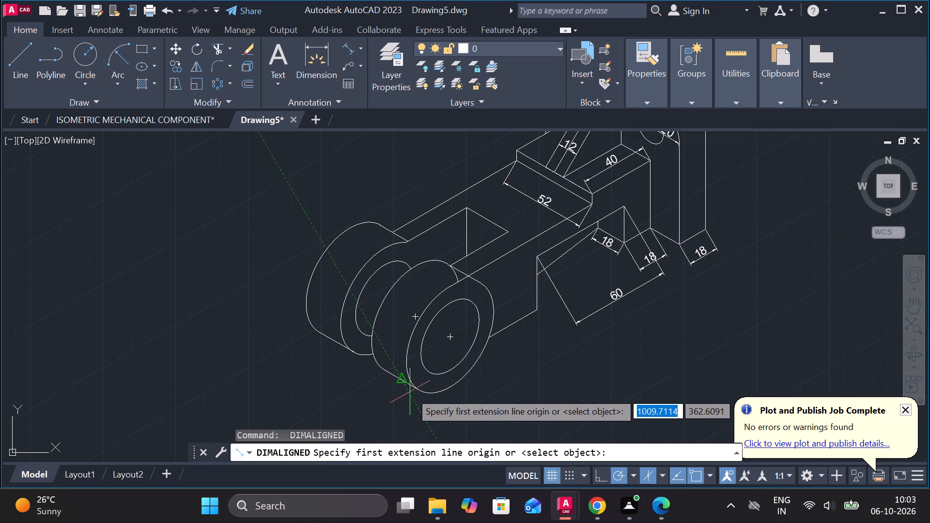
{"action": "left_click", "coordinate": [414, 392]}
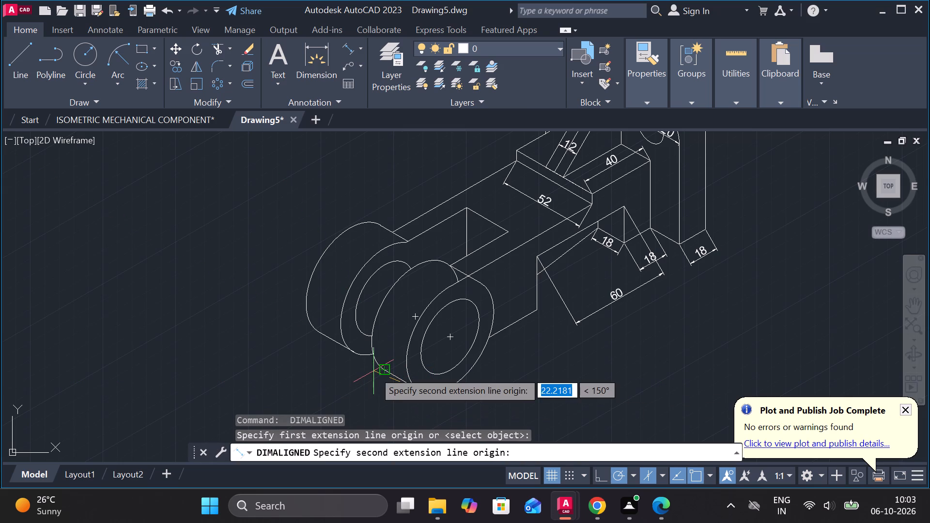
{"action": "scroll", "coordinate": [373, 368], "scroll_direction": "up", "scroll_amount": 2}
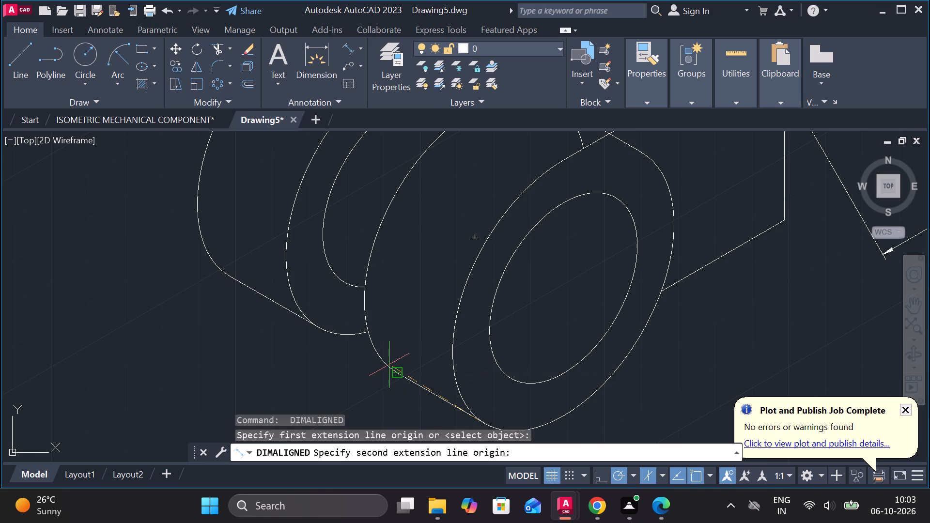
{"action": "left_click", "coordinate": [394, 369]}
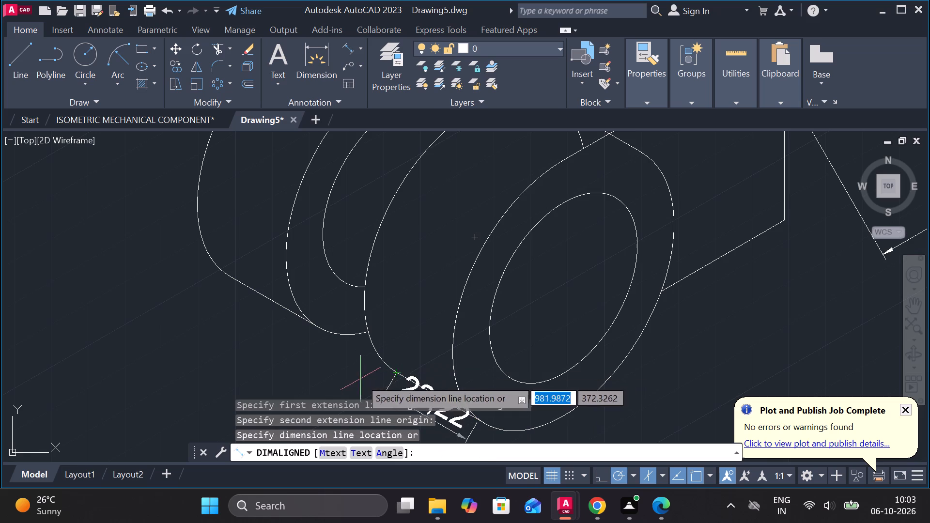
{"action": "middle_click_drag", "start_coordinate": [359, 379], "coordinate": [398, 273]}
{"action": "left_click", "coordinate": [374, 310]}
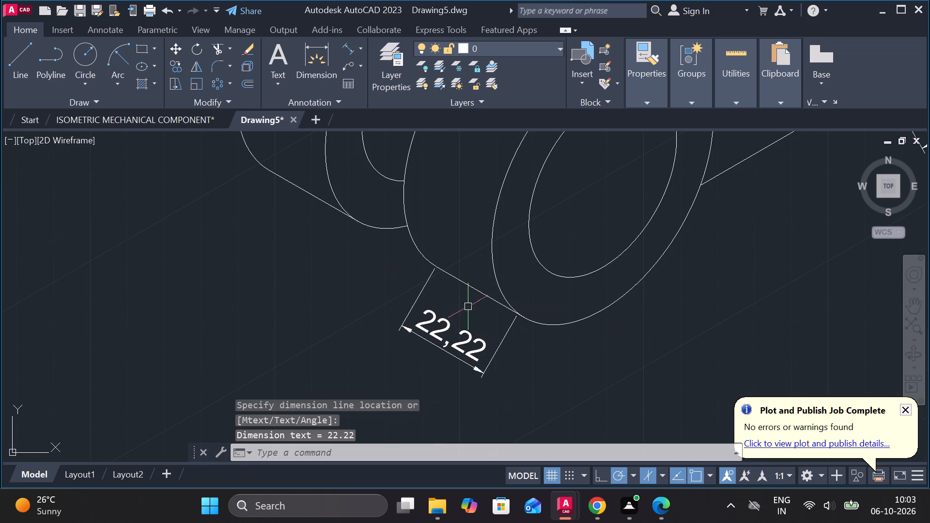
{"action": "scroll", "coordinate": [483, 307], "scroll_direction": "down", "scroll_amount": 2}
{"action": "middle_click_drag", "start_coordinate": [548, 307], "coordinate": [471, 366]}
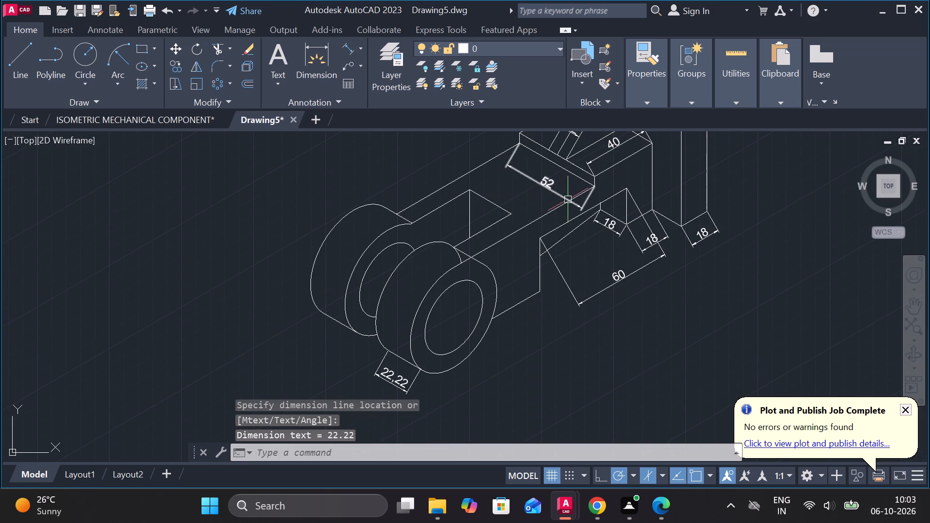
Oblique the 60 dimension below the arm's side to an angle of 90 degrees.
{"action": "left_click", "coordinate": [105, 30]}
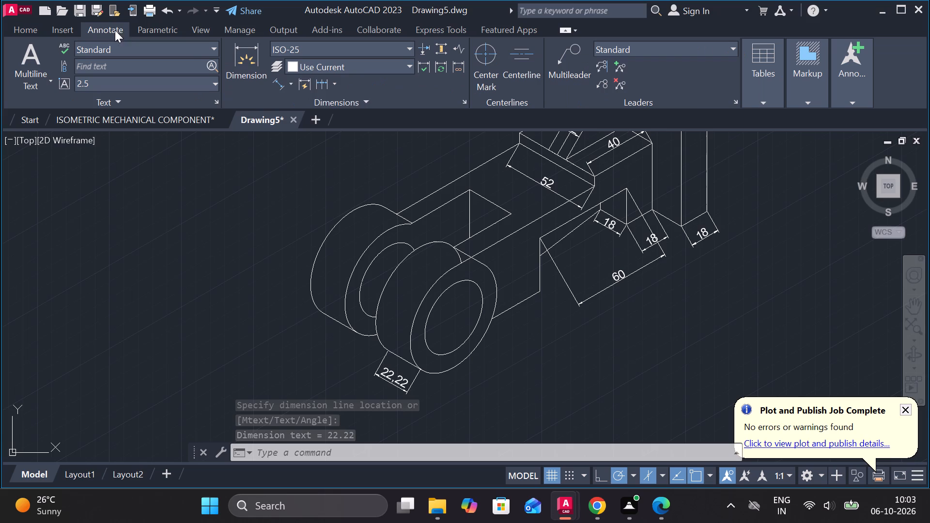
{"action": "left_click", "coordinate": [401, 106]}
{"action": "left_click", "coordinate": [255, 120]}
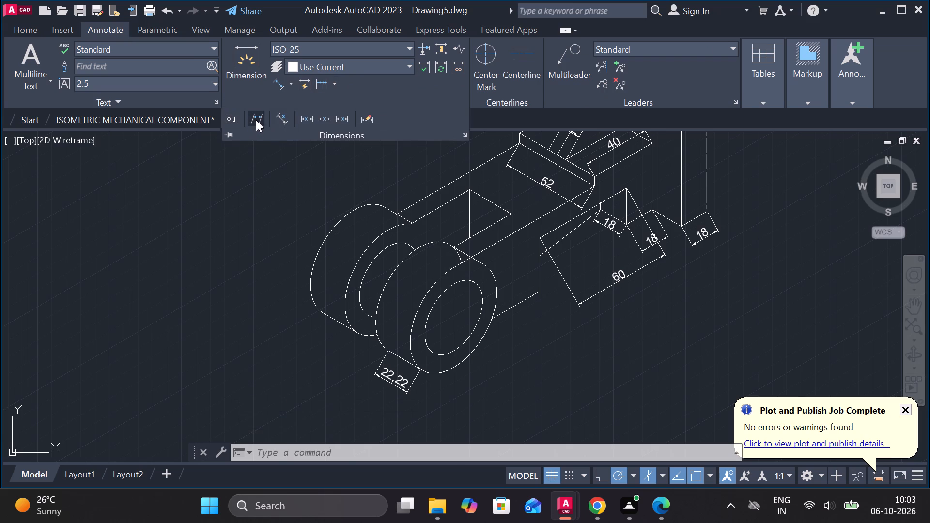
{"action": "left_click", "coordinate": [620, 283]}
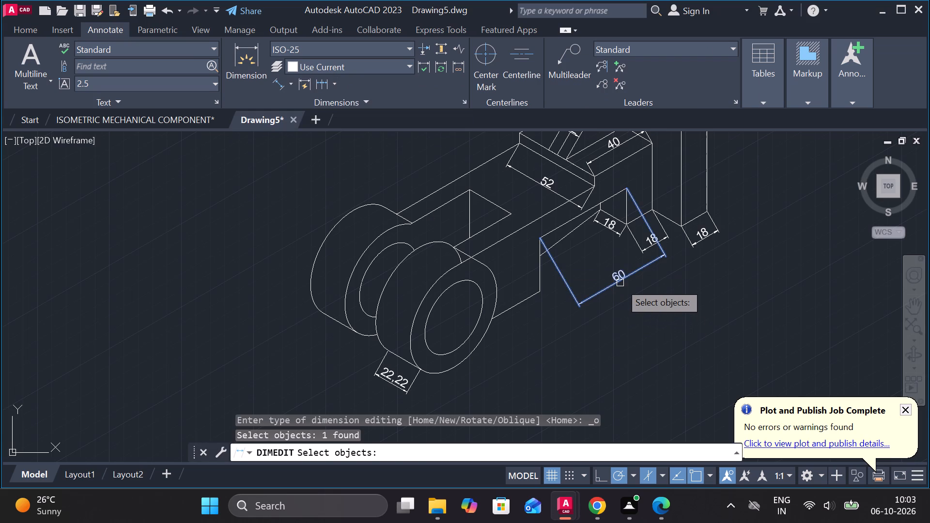
{"action": "key", "text": "Return"}
{"action": "type", "text": "90"}
{"action": "key", "text": "Return"}
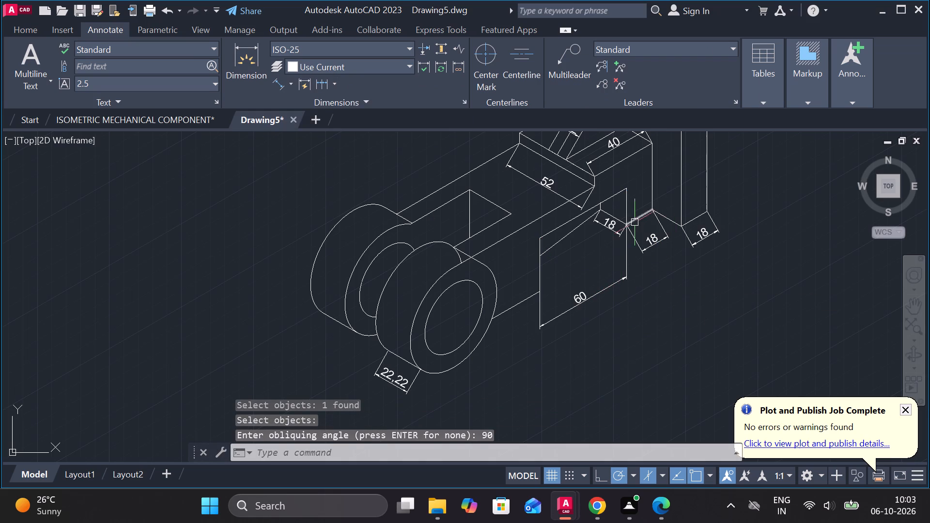
Oblique the downward-sloping 18 dimension beside the upper end of the 60 dimension to 90 degrees.
{"action": "left_click", "coordinate": [619, 227]}
{"action": "key", "text": "Return"}
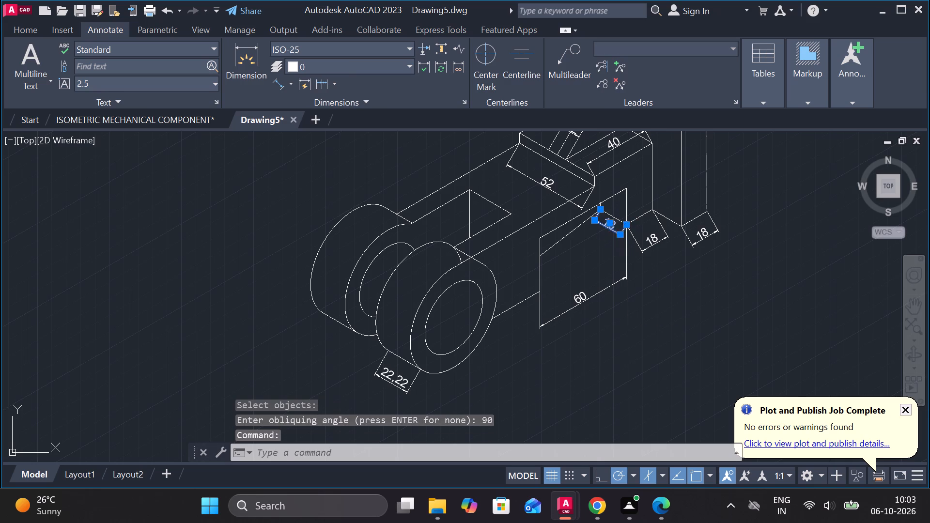
{"action": "left_click_drag", "start_coordinate": [645, 314], "coordinate": [619, 227]}
{"action": "type", "text": "90"}
{"action": "key", "text": "Return"}
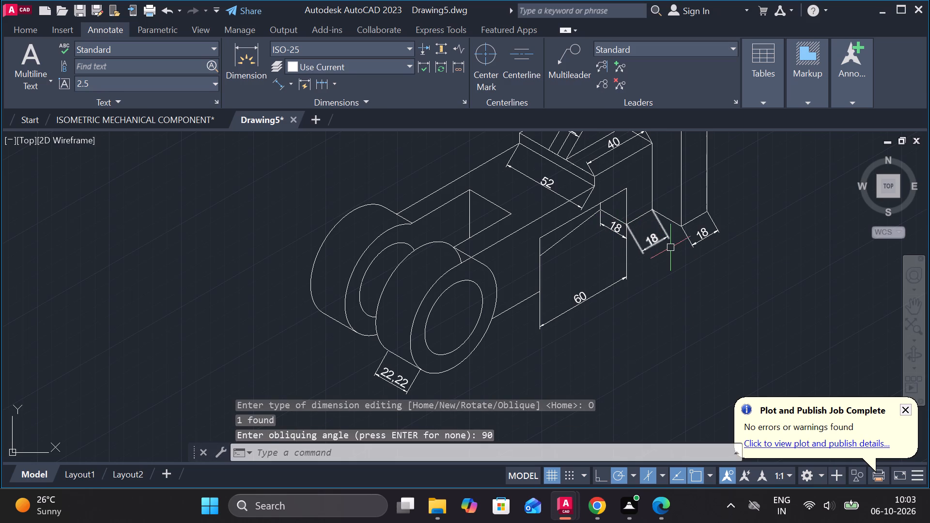
Oblique the middle 18 dimension, between the 60 dimension and the upright plate, to 90 degrees.
{"action": "scroll", "coordinate": [672, 247], "scroll_direction": "up", "scroll_amount": 1}
{"action": "left_click", "coordinate": [654, 243]}
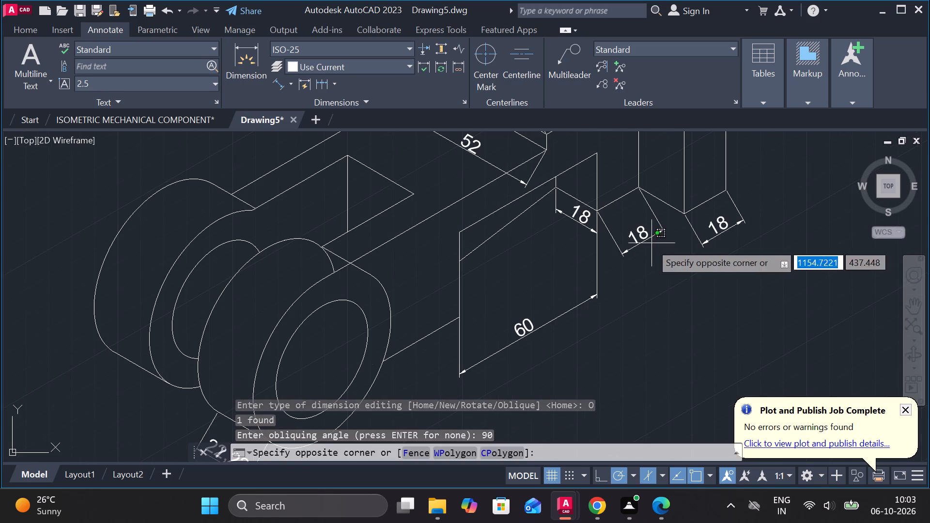
{"action": "left_click", "coordinate": [651, 243]}
{"action": "left_click", "coordinate": [640, 240]}
{"action": "key", "text": "Return"}
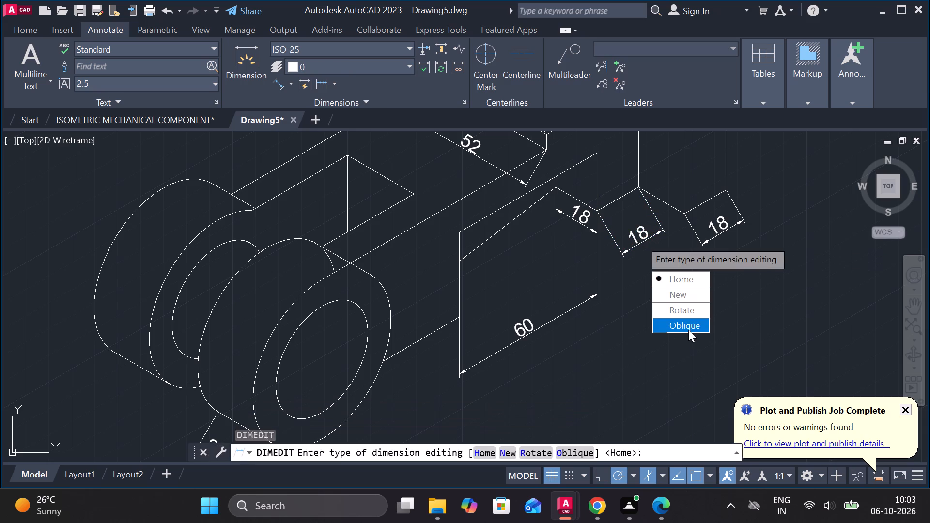
{"action": "left_click_drag", "start_coordinate": [688, 329], "coordinate": [640, 240]}
{"action": "type", "text": "90"}
{"action": "key", "text": "Return"}
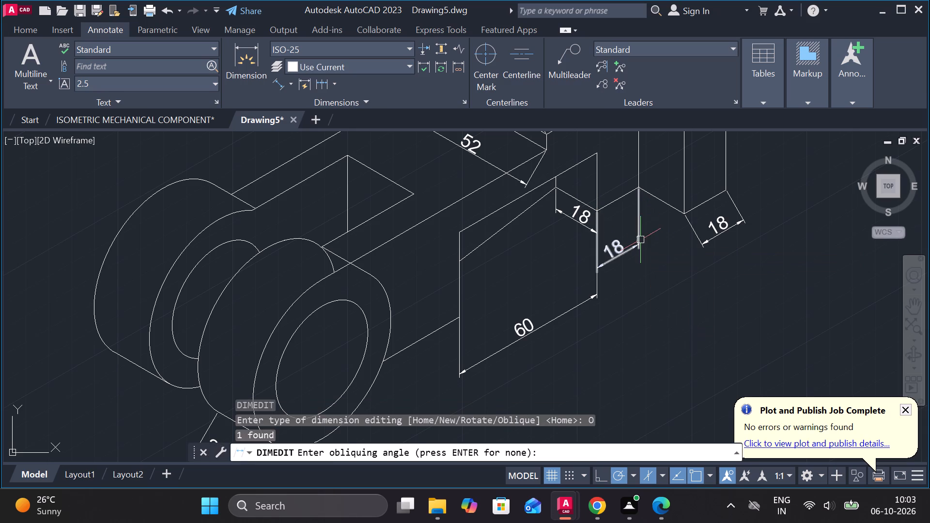
Oblique the 18 dimension for the thickness at the upright plate's base to 90 degrees.
{"action": "left_click", "coordinate": [730, 229]}
{"action": "key", "text": "Return"}
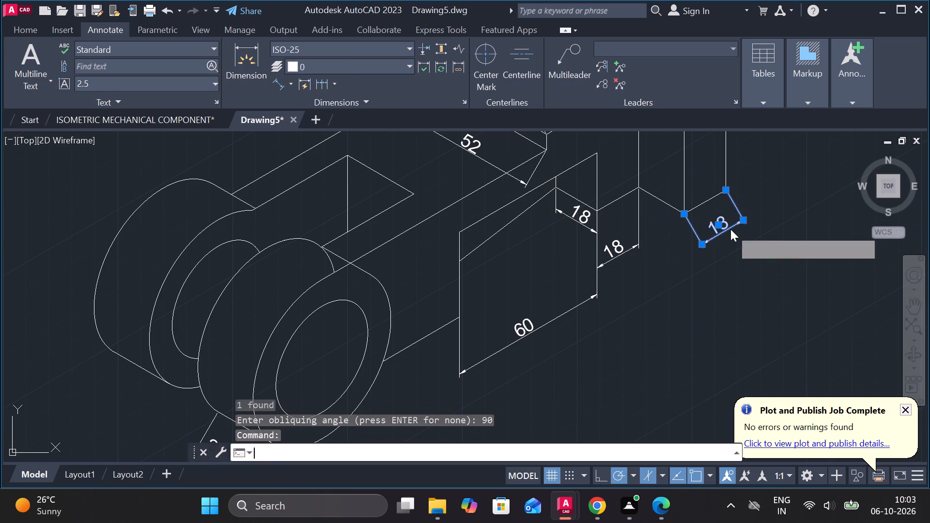
{"action": "left_click_drag", "start_coordinate": [762, 309], "coordinate": [730, 229]}
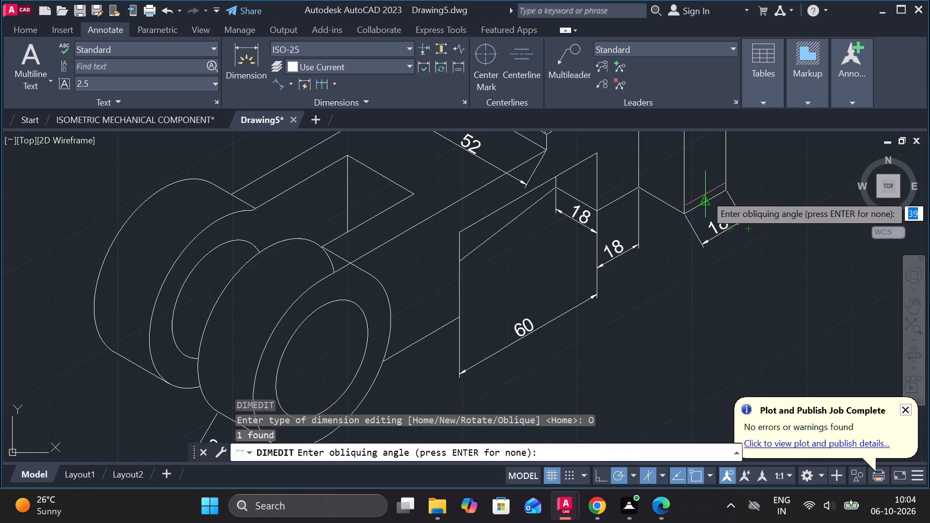
{"action": "type", "text": "90"}
{"action": "key", "text": "Return"}
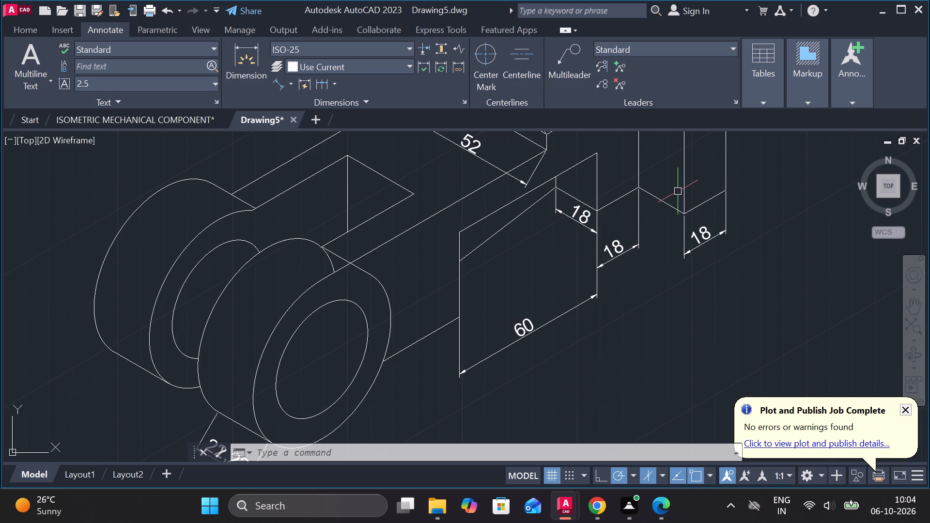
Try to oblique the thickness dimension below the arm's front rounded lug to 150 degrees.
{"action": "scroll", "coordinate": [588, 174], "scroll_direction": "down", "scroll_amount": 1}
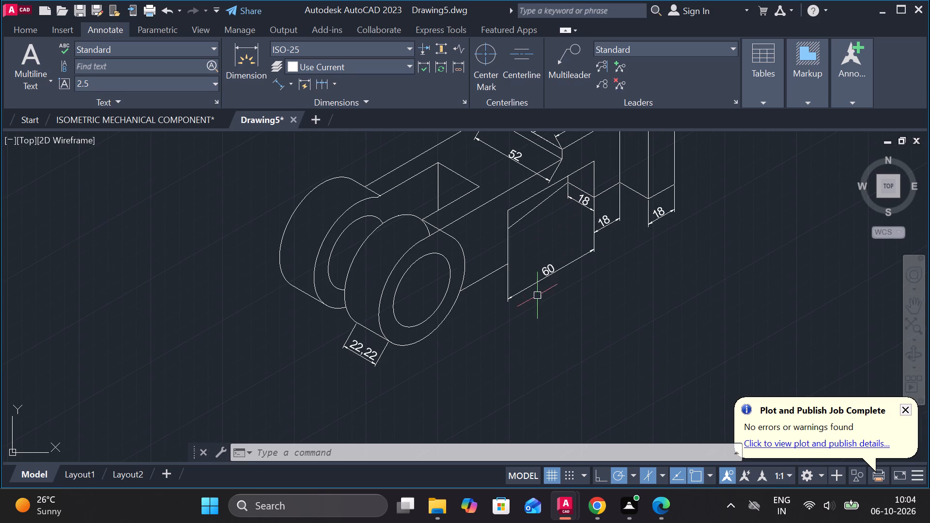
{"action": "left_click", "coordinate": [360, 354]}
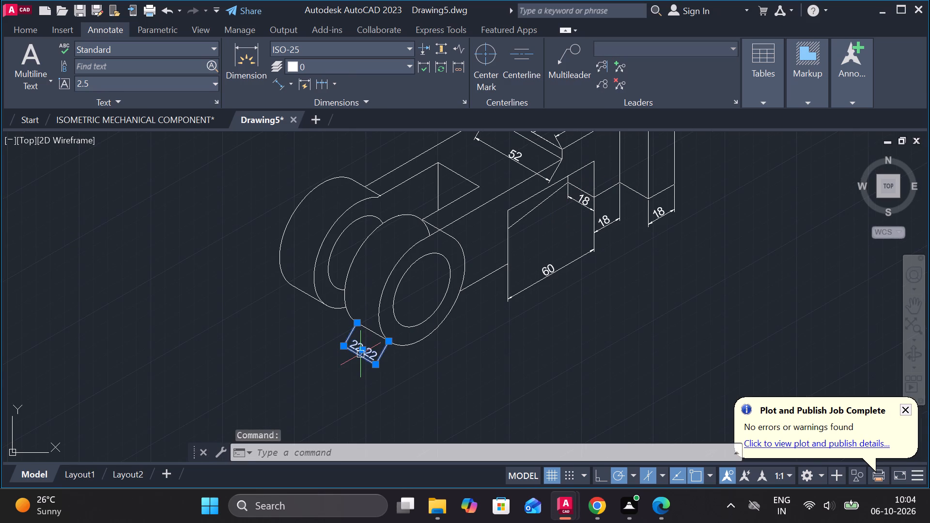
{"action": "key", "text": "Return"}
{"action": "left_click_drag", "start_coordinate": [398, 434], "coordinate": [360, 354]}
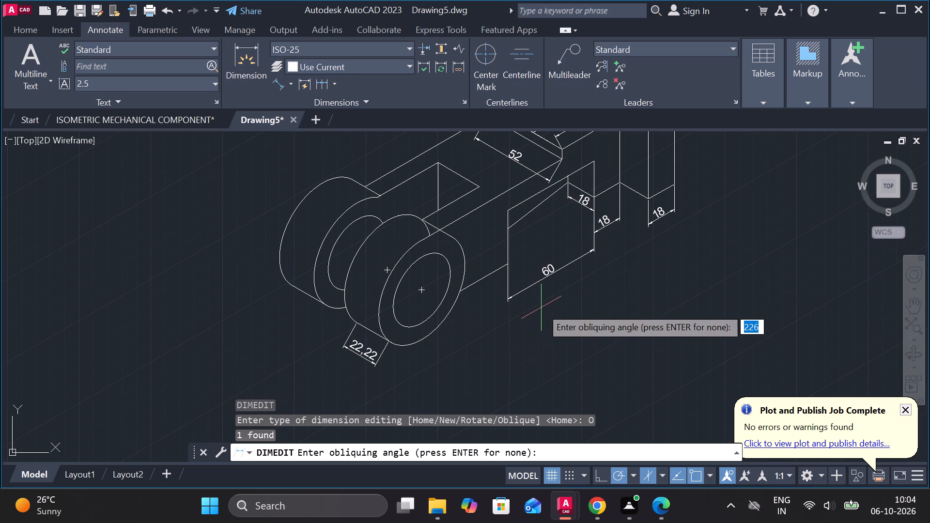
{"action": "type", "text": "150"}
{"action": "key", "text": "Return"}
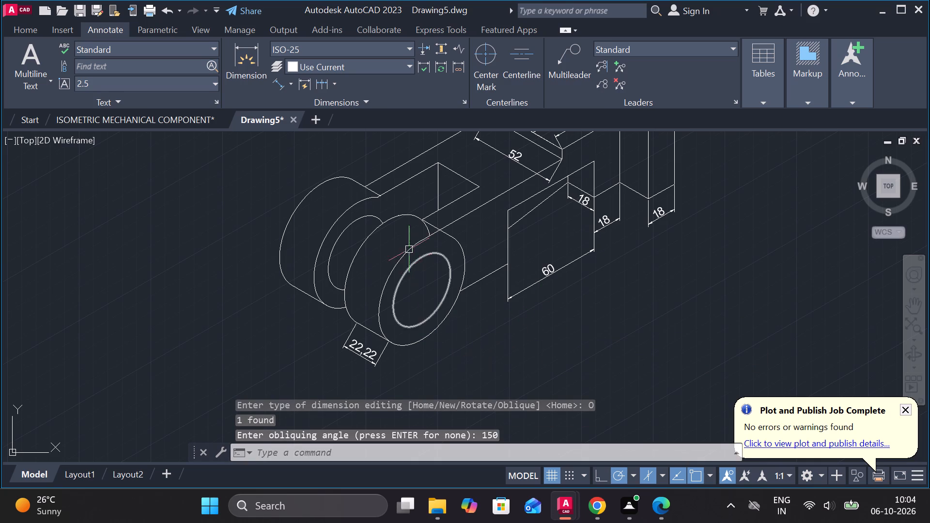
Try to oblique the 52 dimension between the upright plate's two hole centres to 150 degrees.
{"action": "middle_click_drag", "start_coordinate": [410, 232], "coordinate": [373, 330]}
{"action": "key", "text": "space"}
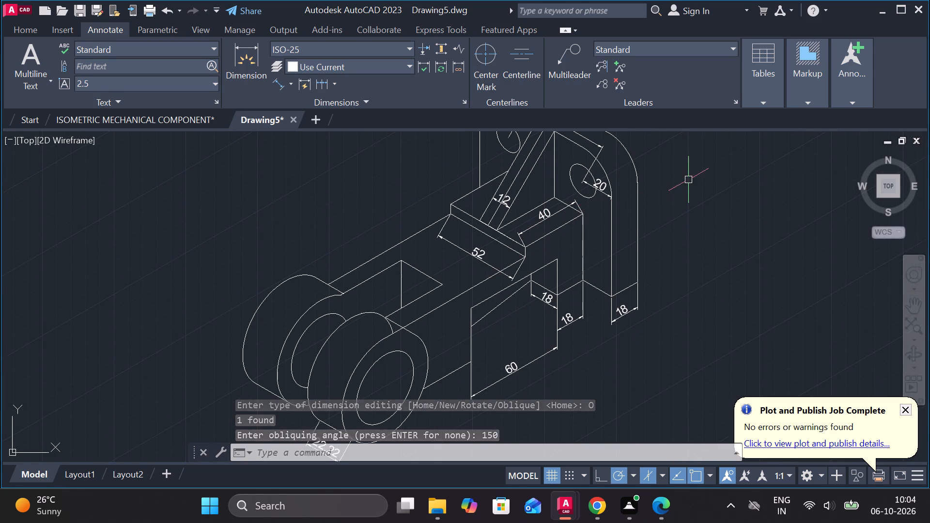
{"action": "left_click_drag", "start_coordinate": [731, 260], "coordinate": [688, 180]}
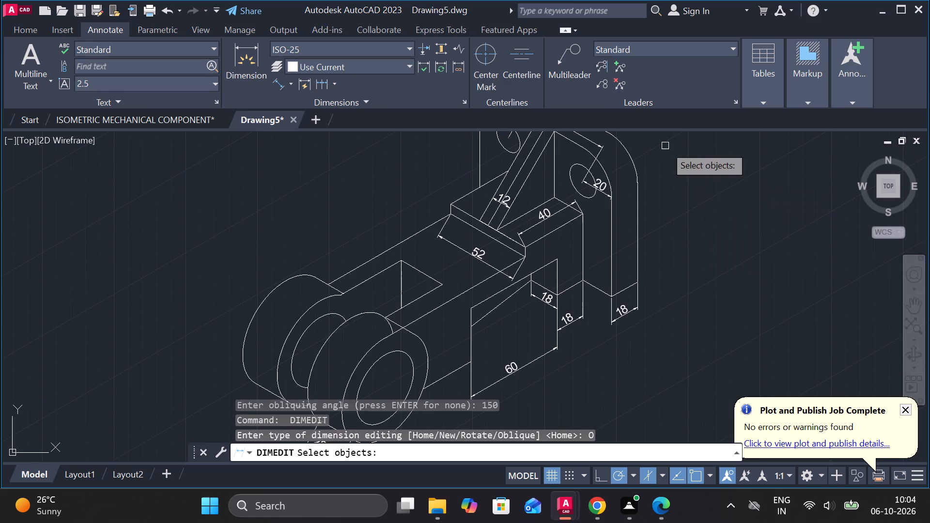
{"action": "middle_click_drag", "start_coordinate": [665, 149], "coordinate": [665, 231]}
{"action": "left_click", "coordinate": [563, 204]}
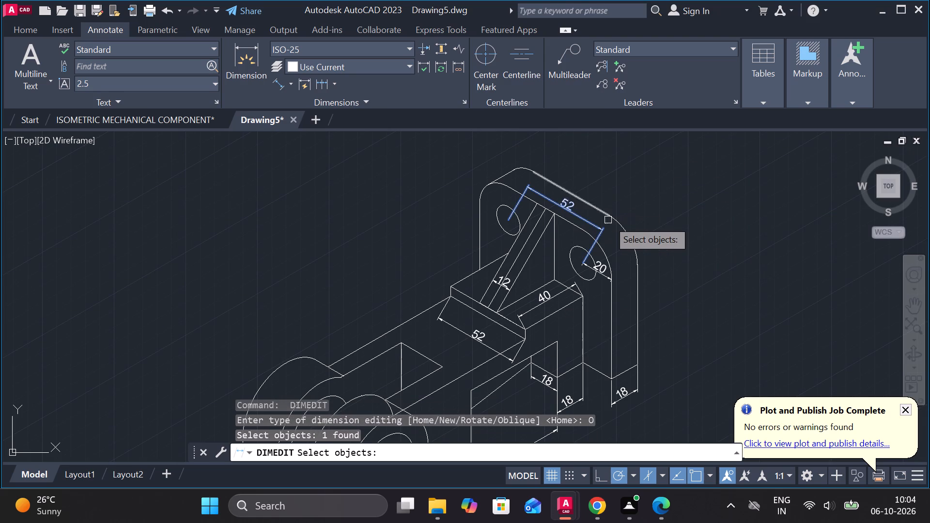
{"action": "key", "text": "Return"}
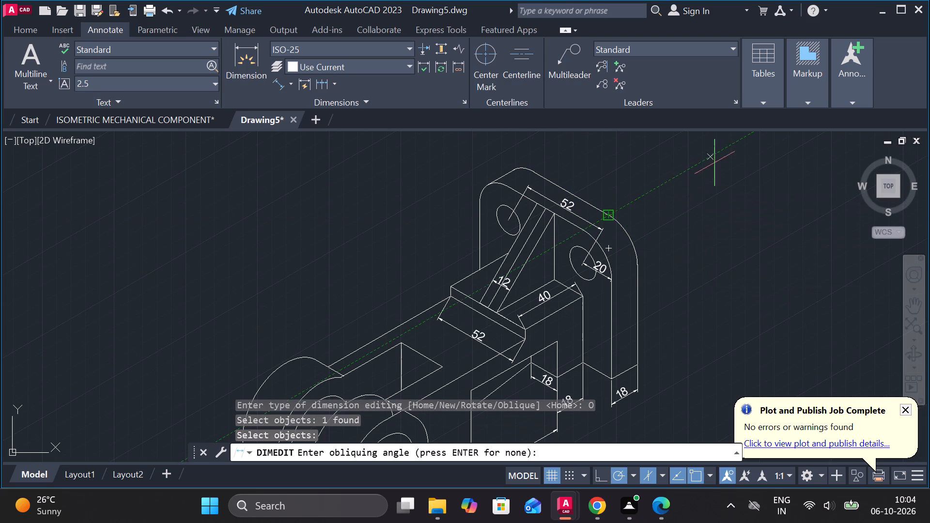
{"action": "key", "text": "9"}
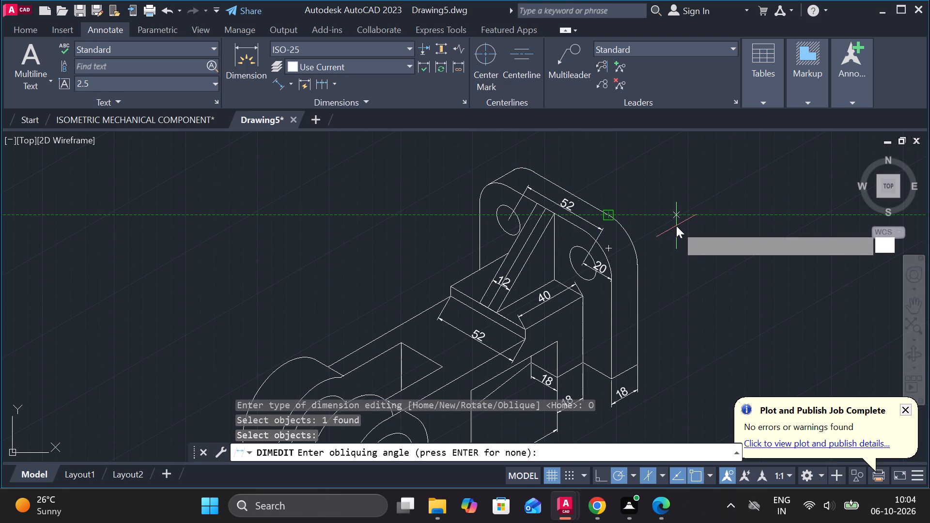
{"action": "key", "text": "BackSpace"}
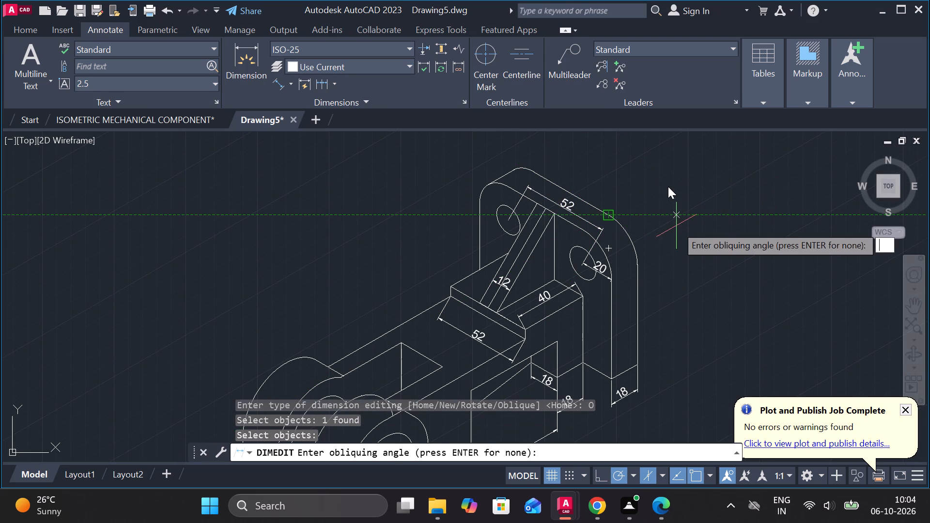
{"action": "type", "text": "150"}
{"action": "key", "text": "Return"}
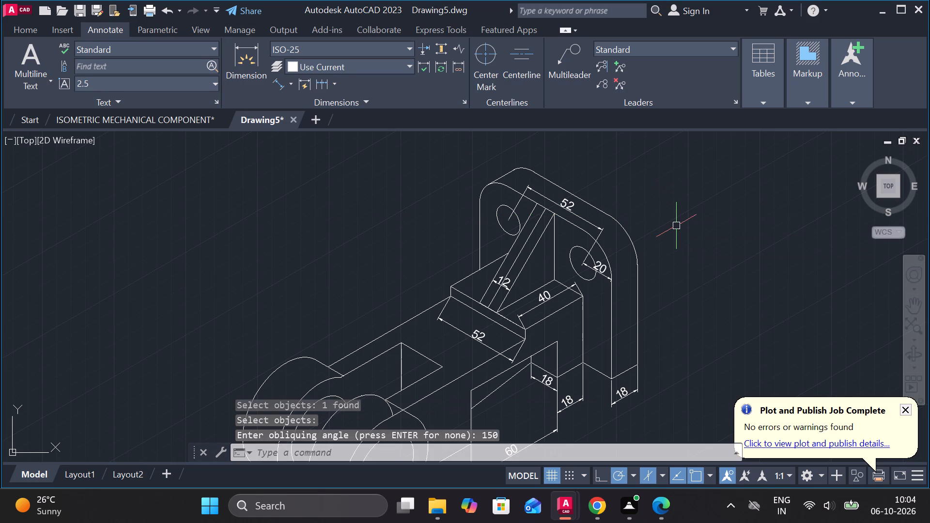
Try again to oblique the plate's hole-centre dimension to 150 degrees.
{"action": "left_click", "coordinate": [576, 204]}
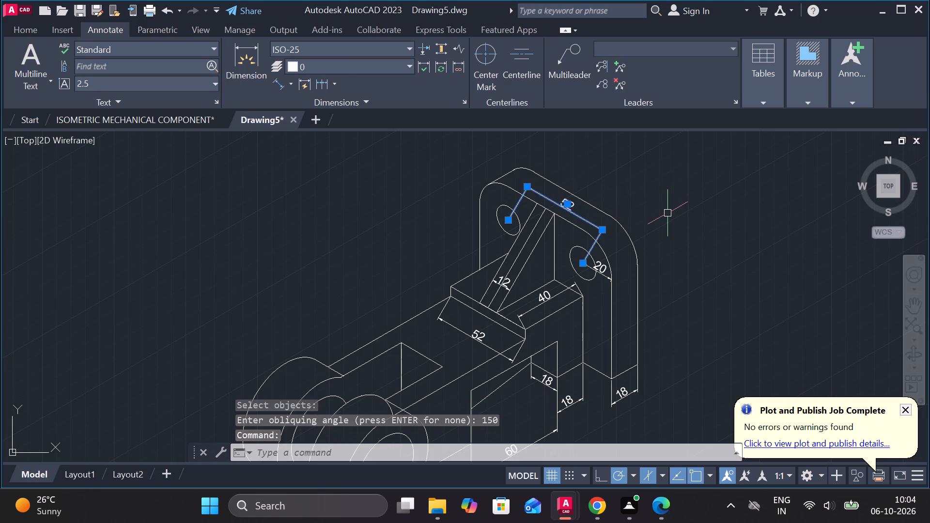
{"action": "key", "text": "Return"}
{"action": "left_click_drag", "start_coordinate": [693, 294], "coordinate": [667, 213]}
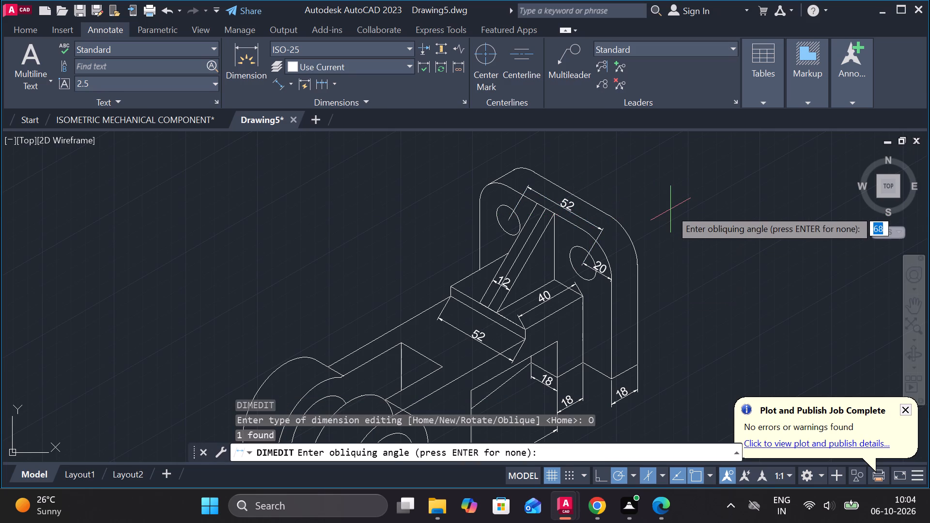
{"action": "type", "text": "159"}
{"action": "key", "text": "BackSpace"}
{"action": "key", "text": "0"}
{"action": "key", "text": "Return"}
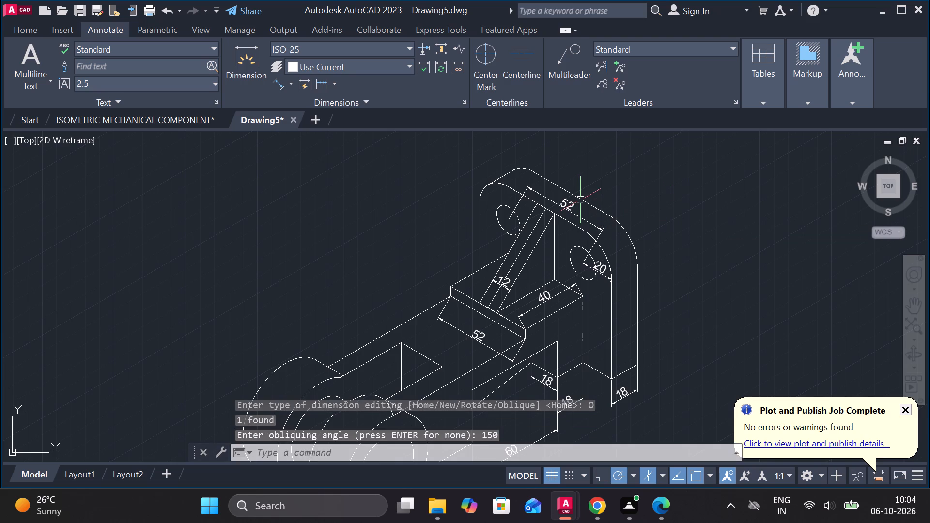
Oblique the 52 dimension between the plate's two hole centres to 30 degrees.
{"action": "left_click", "coordinate": [572, 200]}
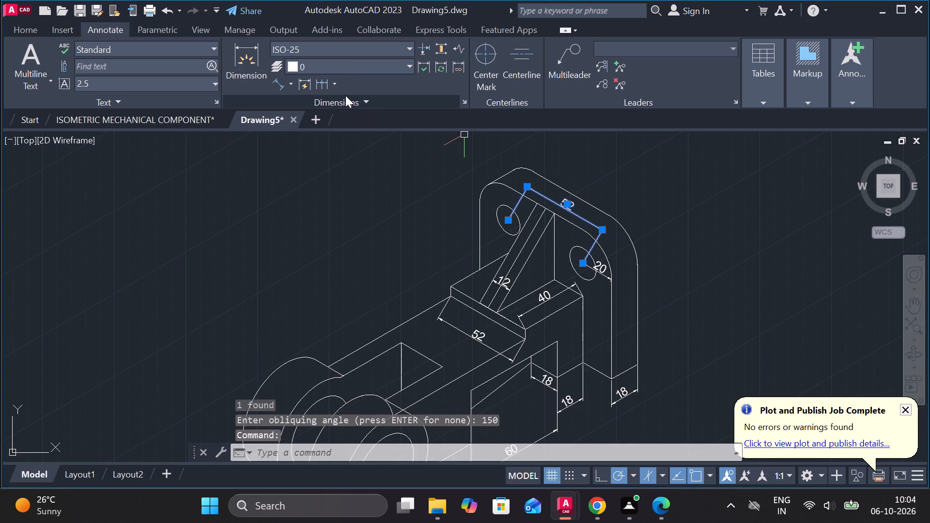
{"action": "left_click", "coordinate": [352, 100]}
{"action": "left_click", "coordinate": [253, 120]}
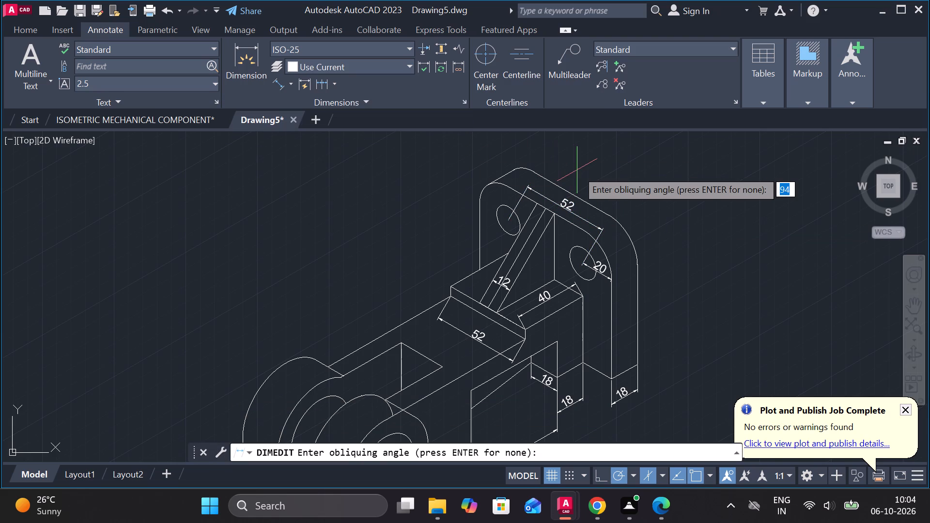
{"action": "type", "text": "30"}
{"action": "key", "text": "Return"}
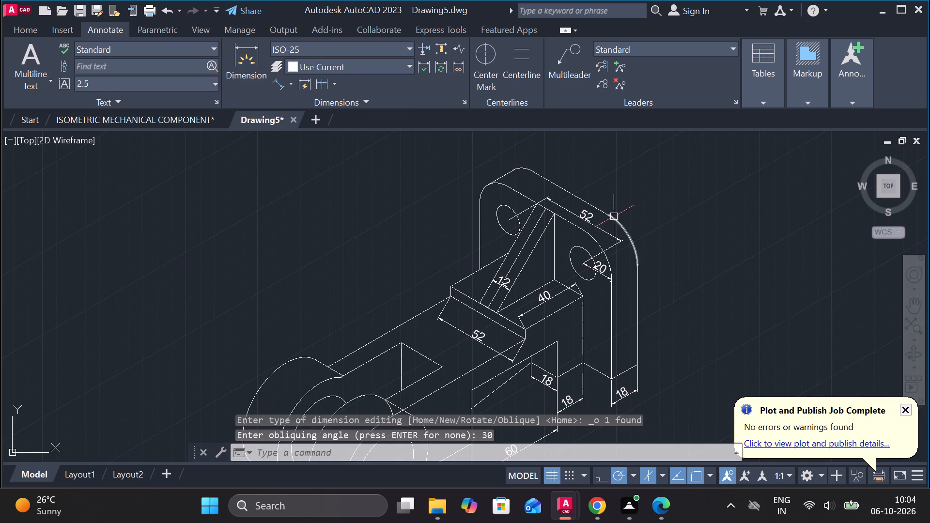
Oblique the 40 dimension on the block's top face beside the rib to 150 degrees.
{"action": "scroll", "coordinate": [618, 225], "scroll_direction": "up", "scroll_amount": 1}
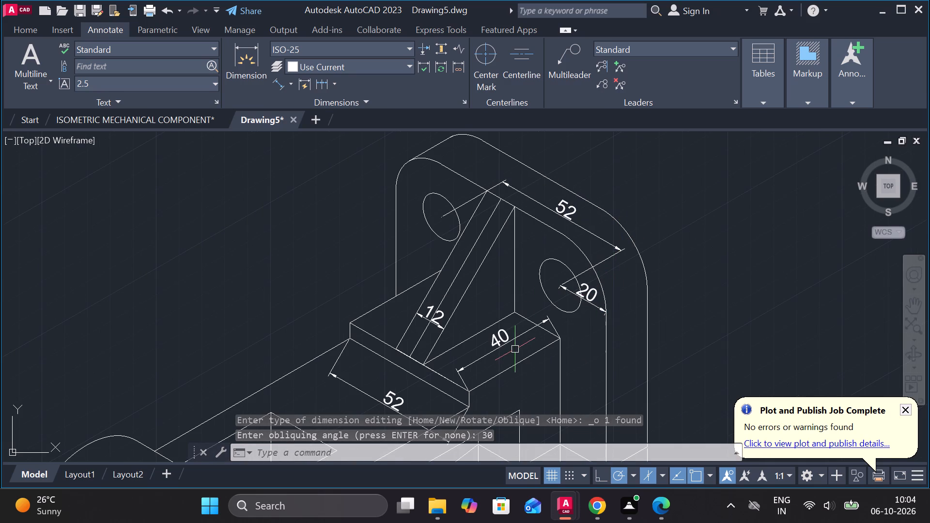
{"action": "left_click", "coordinate": [499, 341]}
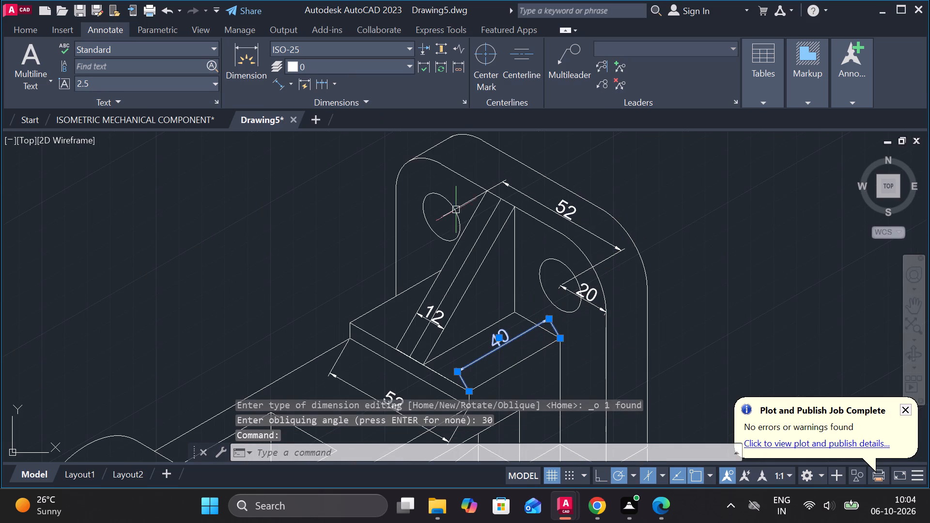
{"action": "key", "text": "Return"}
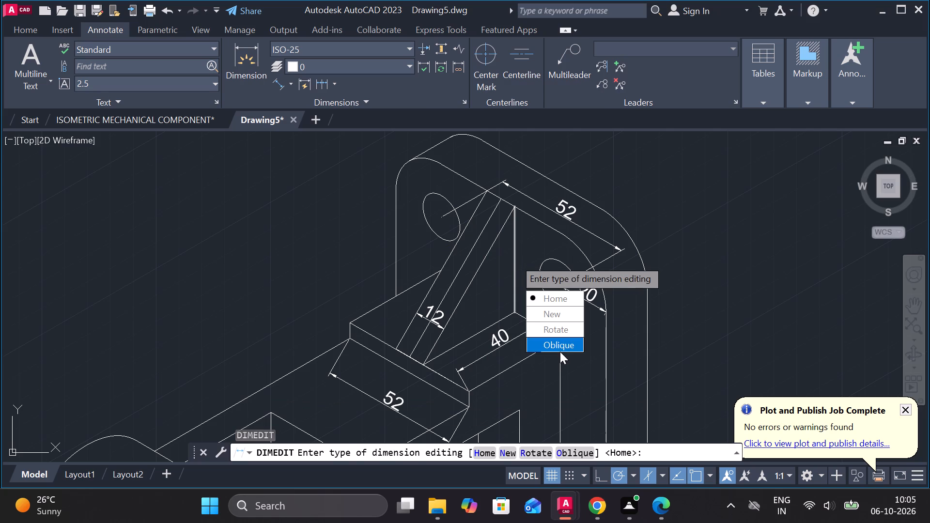
{"action": "left_click_drag", "start_coordinate": [560, 351], "coordinate": [514, 259]}
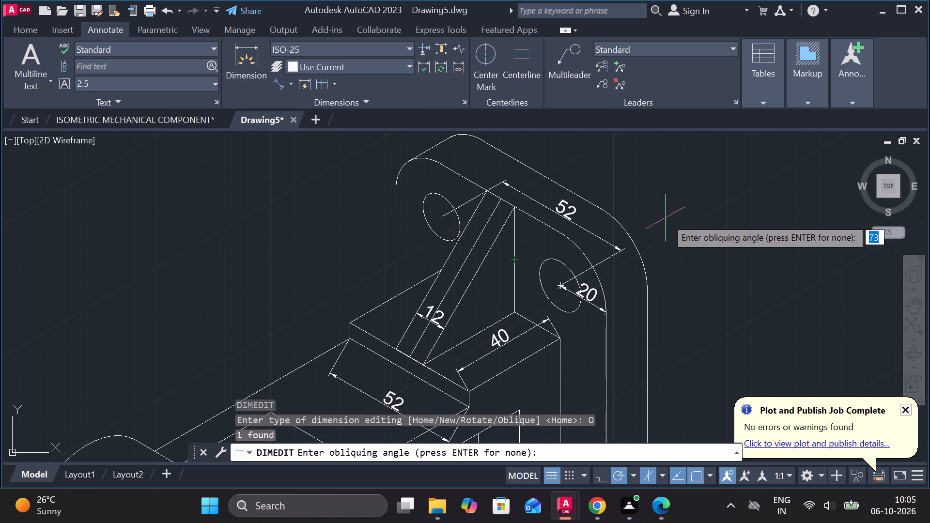
{"action": "type", "text": "150"}
{"action": "key", "text": "Return"}
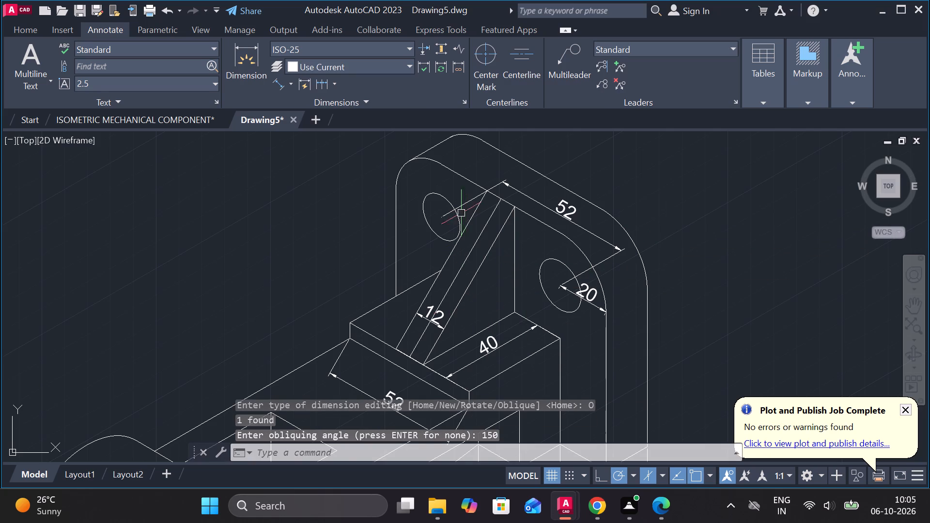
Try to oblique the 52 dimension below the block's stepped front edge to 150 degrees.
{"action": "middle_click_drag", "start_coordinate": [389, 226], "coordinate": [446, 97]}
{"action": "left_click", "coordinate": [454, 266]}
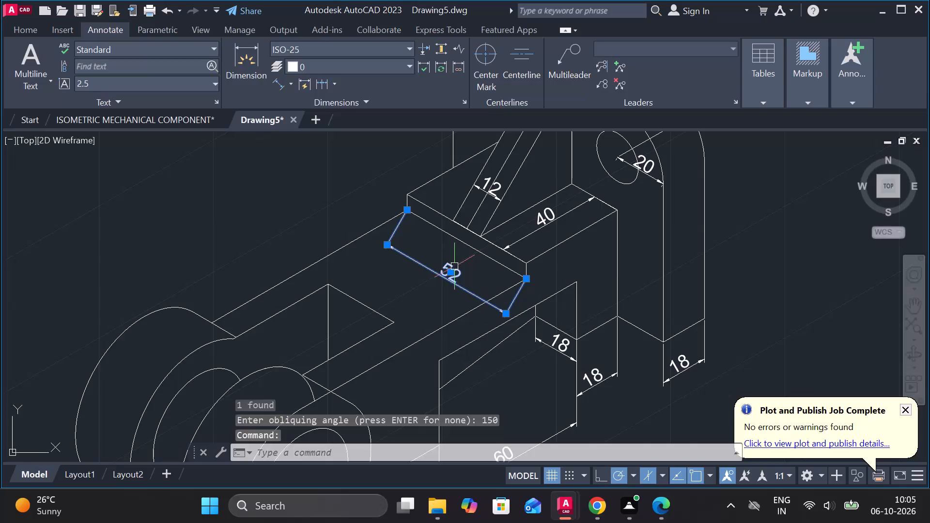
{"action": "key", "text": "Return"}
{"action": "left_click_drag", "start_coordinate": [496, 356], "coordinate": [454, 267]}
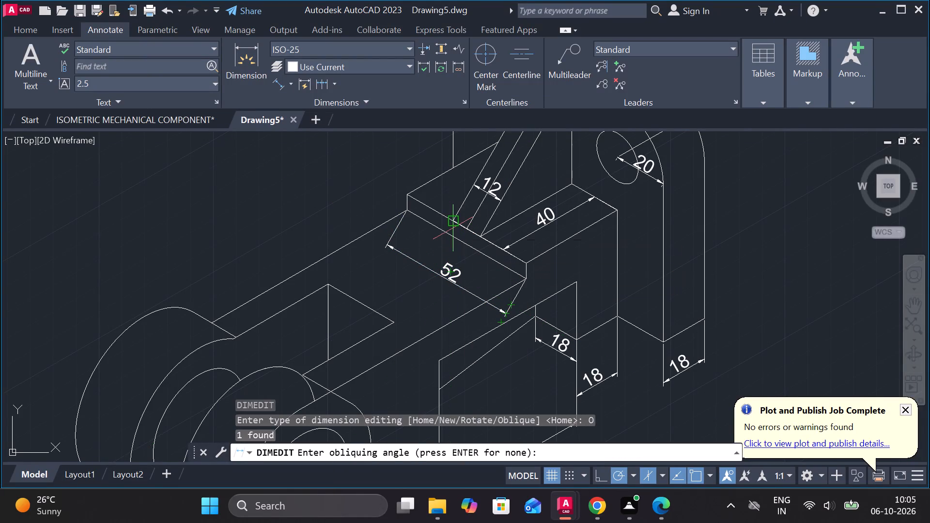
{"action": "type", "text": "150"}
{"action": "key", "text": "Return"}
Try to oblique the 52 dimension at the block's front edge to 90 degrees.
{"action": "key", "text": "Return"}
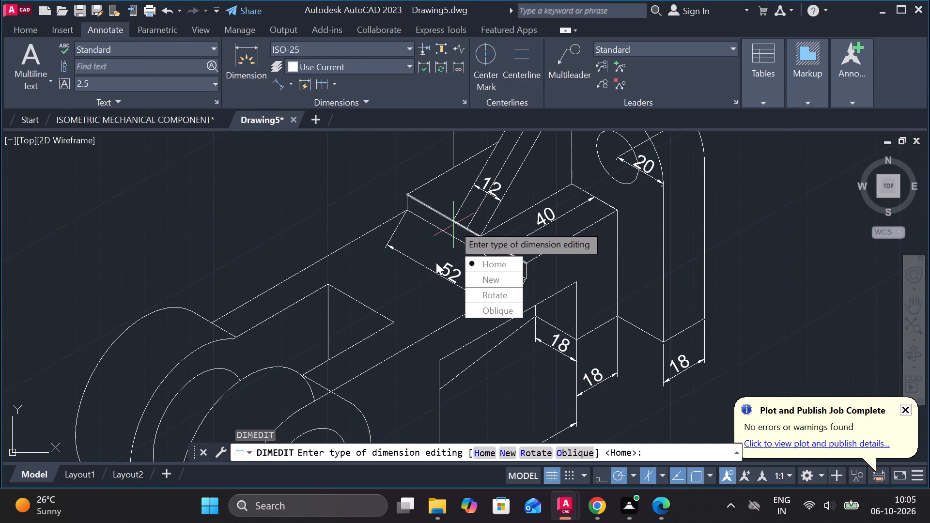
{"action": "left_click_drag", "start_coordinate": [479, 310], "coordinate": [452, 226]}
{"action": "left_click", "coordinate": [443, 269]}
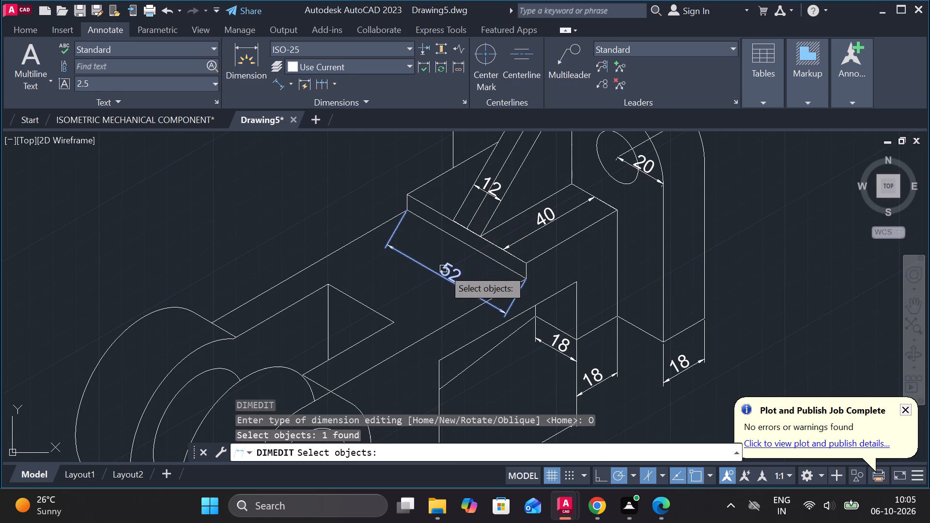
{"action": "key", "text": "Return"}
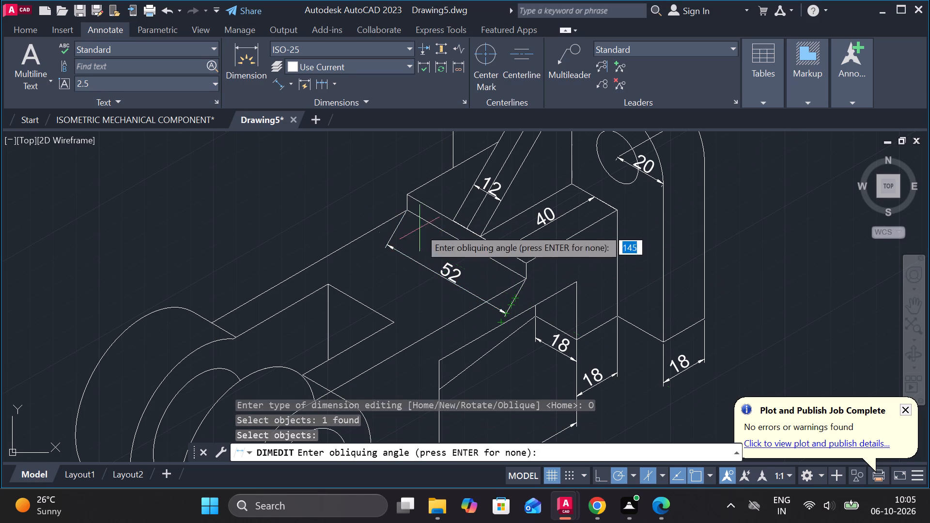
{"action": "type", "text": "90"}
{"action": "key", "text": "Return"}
Oblique the 52 dimension at the block's front edge to 30 degrees so it lies across the arm's top face.
{"action": "key", "text": "Return"}
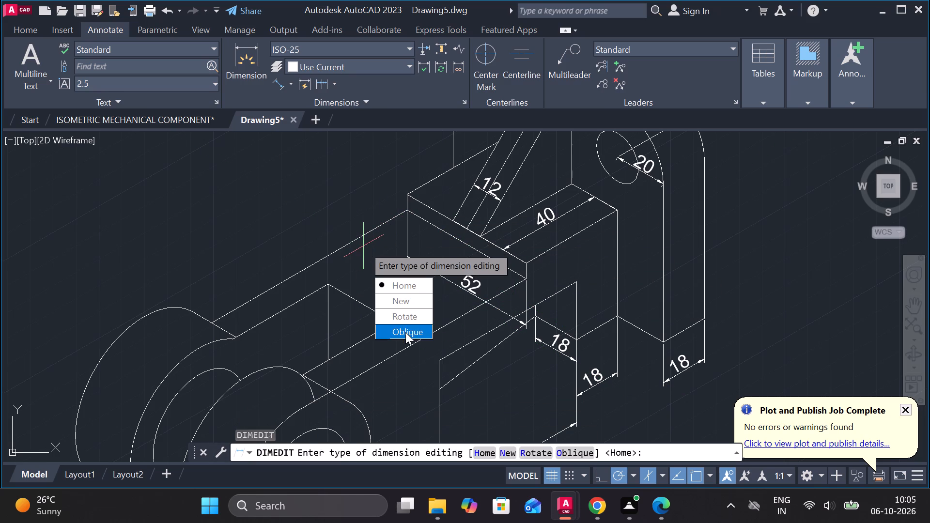
{"action": "left_click_drag", "start_coordinate": [405, 332], "coordinate": [363, 246]}
{"action": "left_click", "coordinate": [467, 290]}
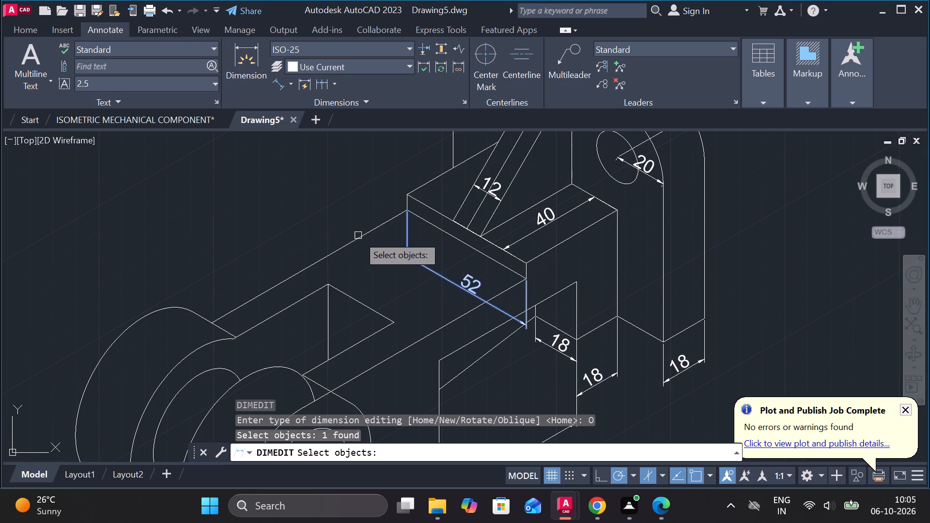
{"action": "key", "text": "Return"}
{"action": "type", "text": "30"}
{"action": "key", "text": "Return"}
Override the text of the dimension under the front round boss with 24.
{"action": "scroll", "coordinate": [630, 262], "scroll_direction": "down", "scroll_amount": 1}
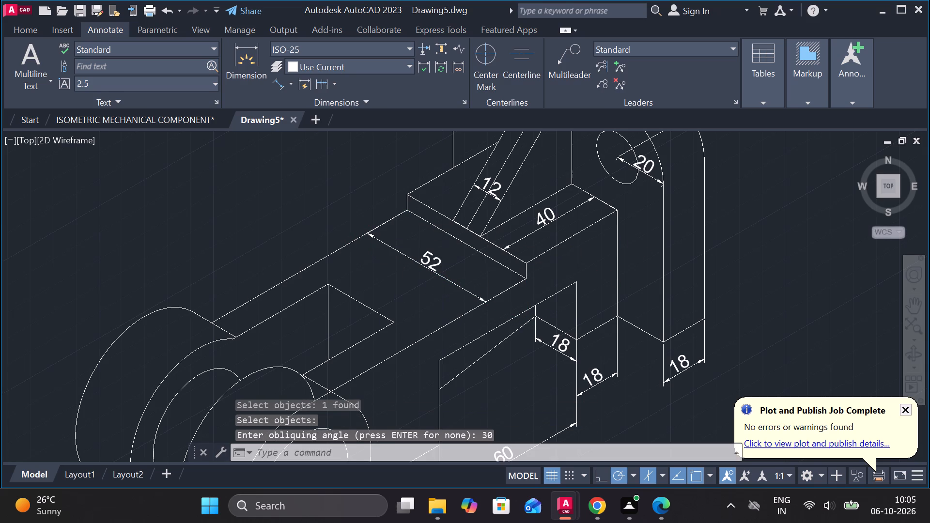
{"action": "middle_click_drag", "start_coordinate": [732, 210], "coordinate": [725, 241]}
{"action": "middle_click_drag", "start_coordinate": [420, 224], "coordinate": [434, 113]}
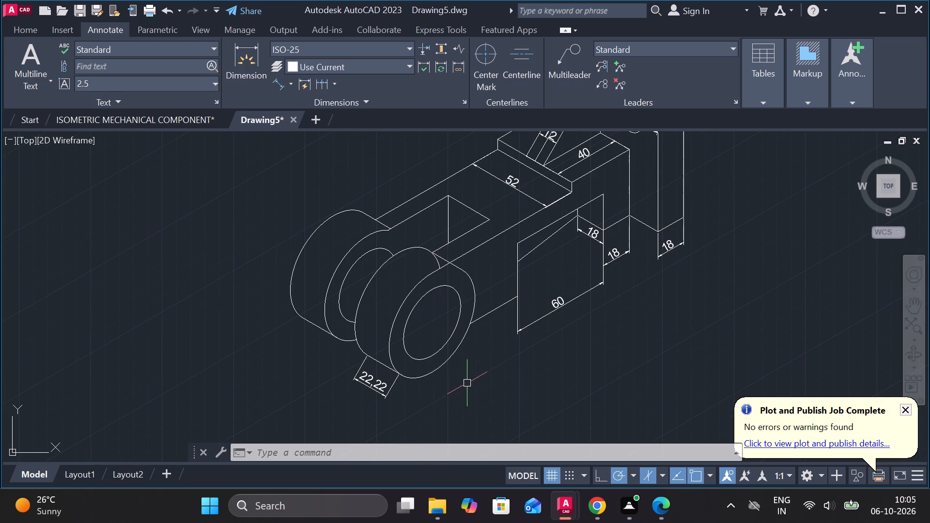
{"action": "key", "text": "Escape"}
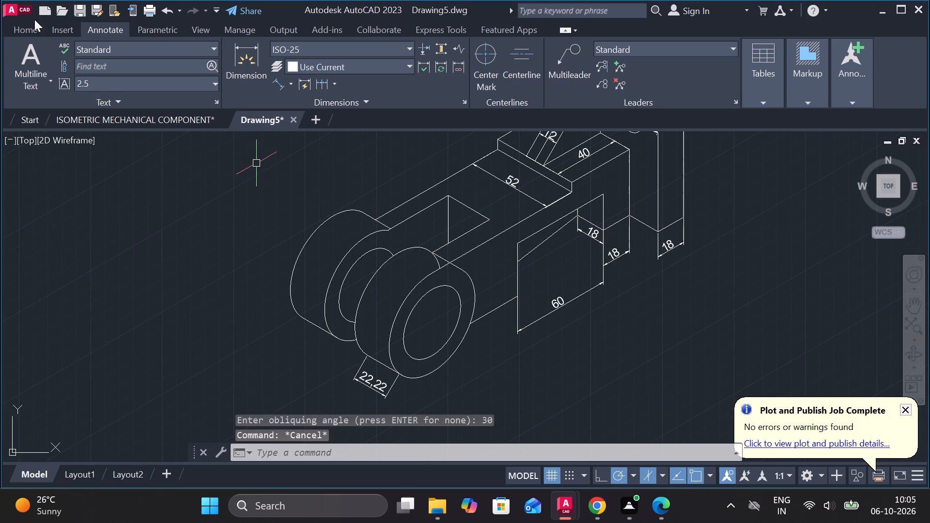
{"action": "left_click", "coordinate": [34, 19]}
{"action": "left_click", "coordinate": [34, 30]}
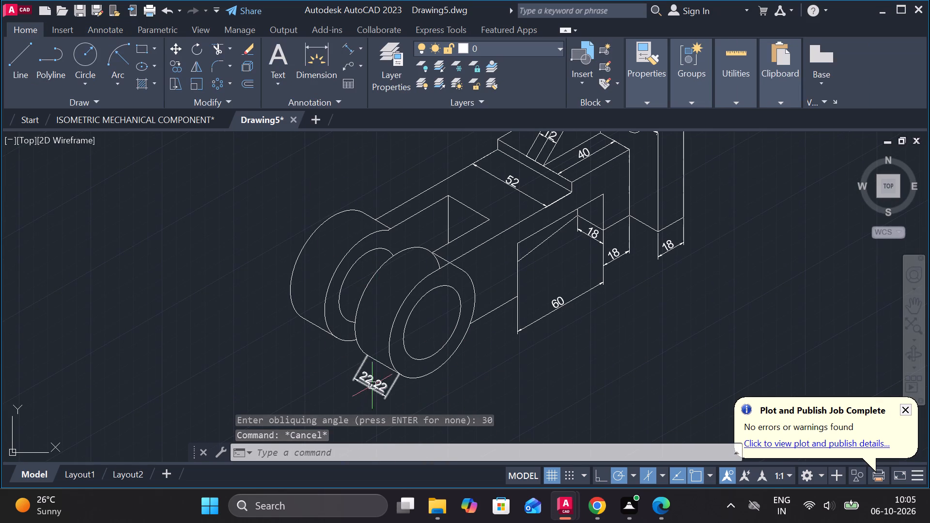
{"action": "double_click", "coordinate": [372, 385]}
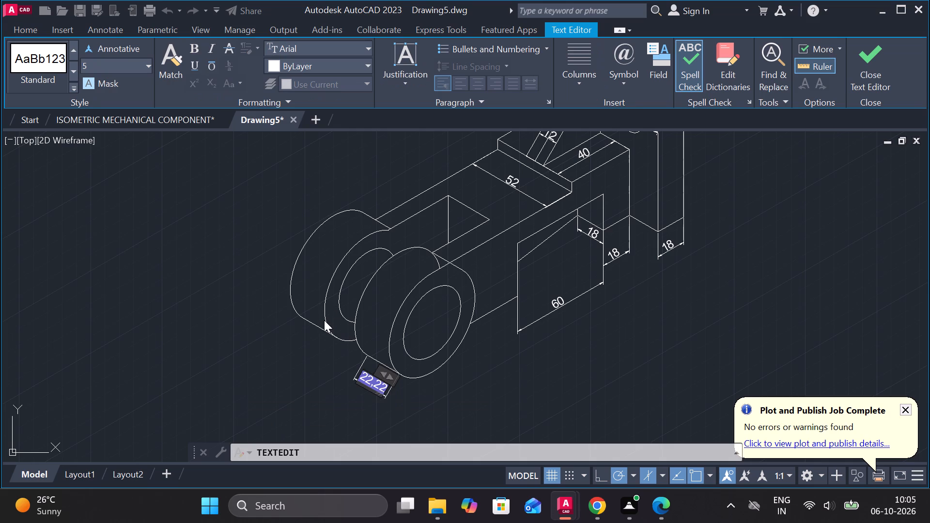
{"action": "type", "text": "20"}
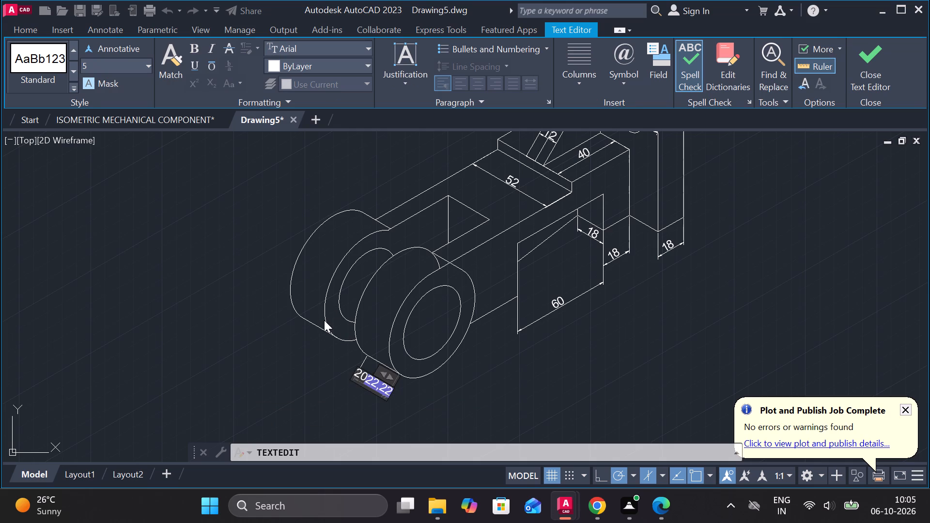
{"action": "key", "text": "BackSpace"}
{"action": "key", "text": "BackSpace"}
{"action": "key", "text": "Right"}
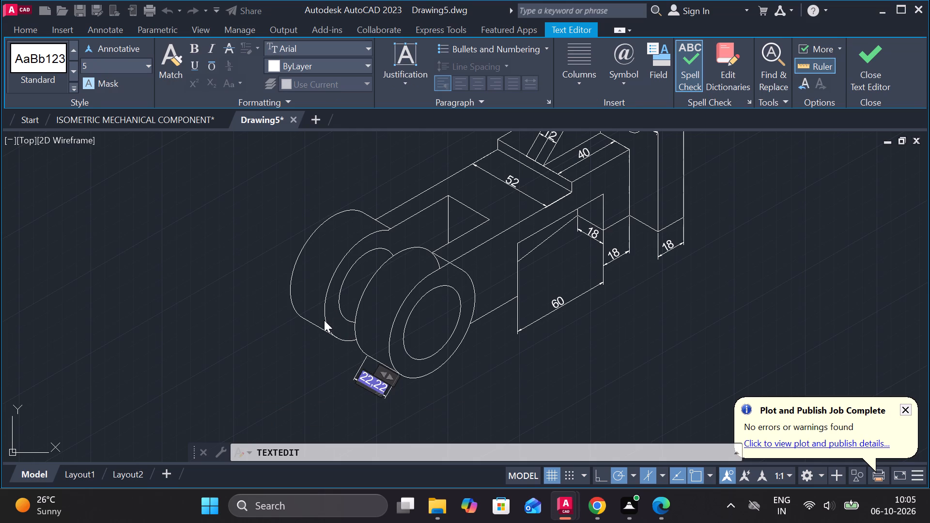
{"action": "key", "text": "BackSpace"}
{"action": "type", "text": "24"}
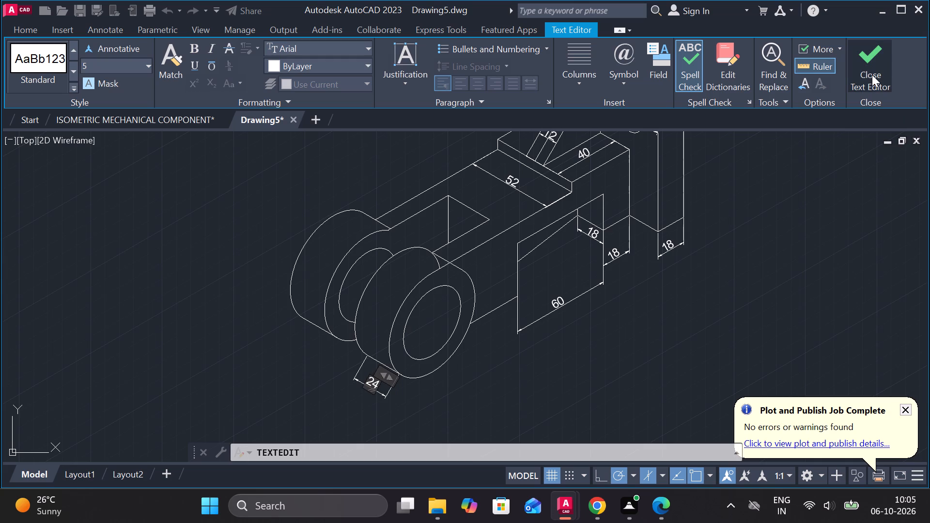
{"action": "left_click", "coordinate": [872, 75]}
{"action": "scroll", "coordinate": [688, 246], "scroll_direction": "down", "scroll_amount": 1}
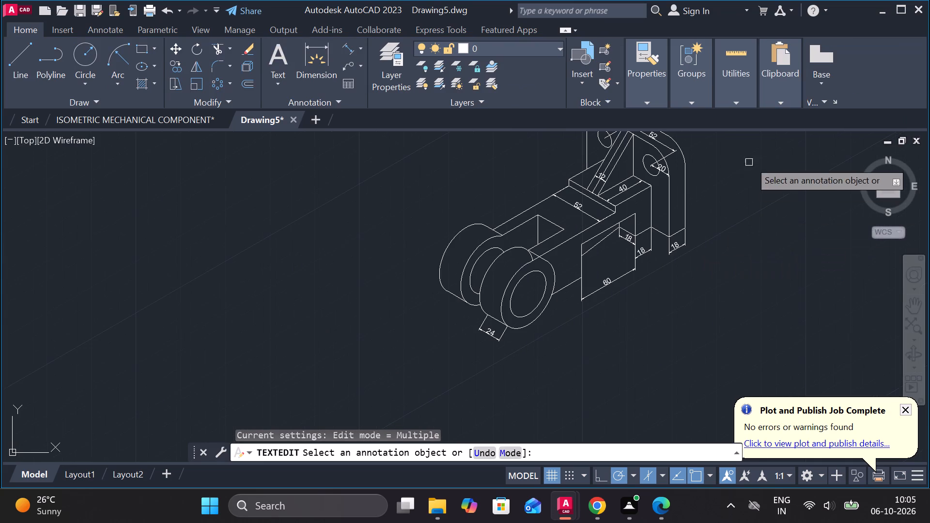
{"action": "middle_click_drag", "start_coordinate": [750, 157], "coordinate": [712, 233]}
{"action": "key", "text": "Escape"}
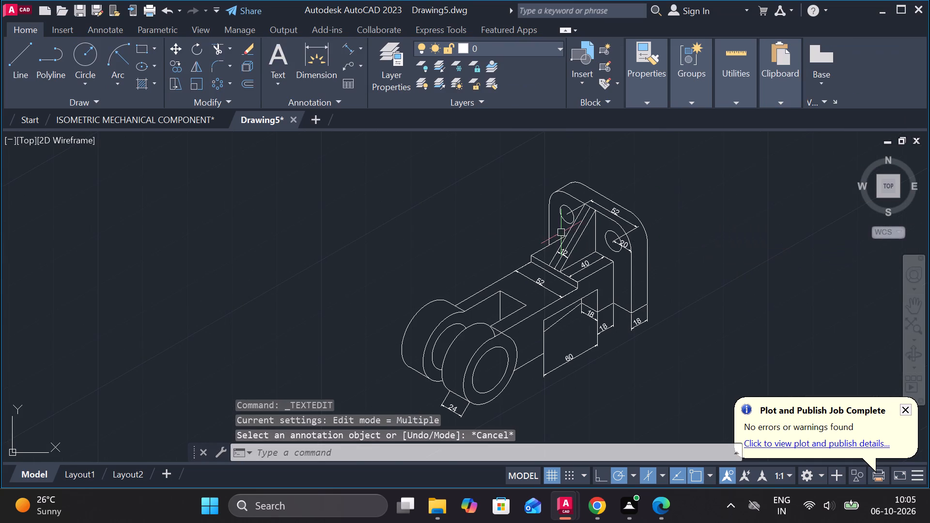
Erase the middle sloping line of the rib between the block and the upright plate.
{"action": "scroll", "coordinate": [561, 232], "scroll_direction": "up", "scroll_amount": 2}
{"action": "left_click", "coordinate": [595, 235]}
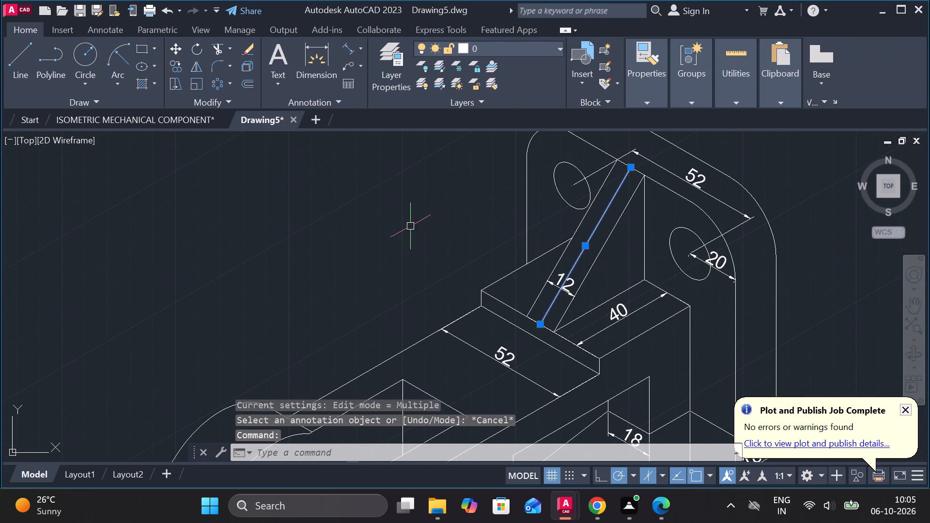
{"action": "key", "text": "e"}
{"action": "key", "text": "space"}
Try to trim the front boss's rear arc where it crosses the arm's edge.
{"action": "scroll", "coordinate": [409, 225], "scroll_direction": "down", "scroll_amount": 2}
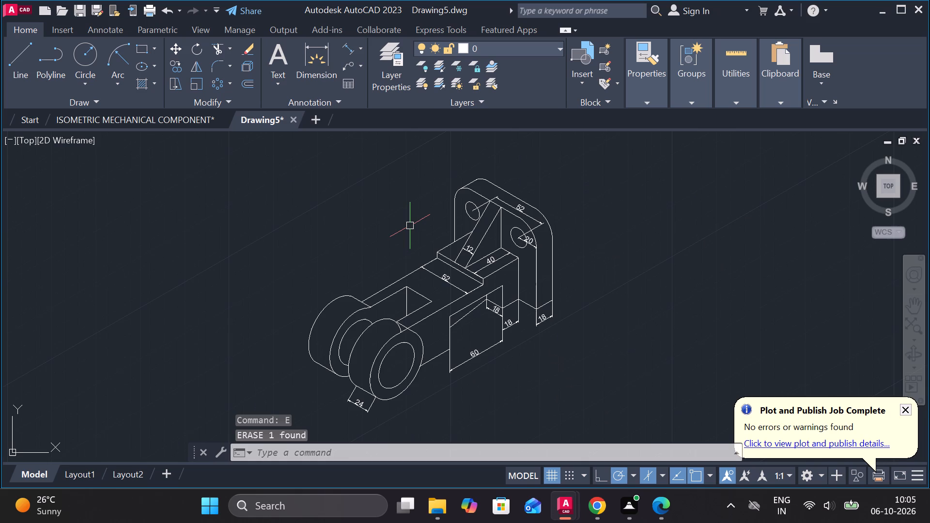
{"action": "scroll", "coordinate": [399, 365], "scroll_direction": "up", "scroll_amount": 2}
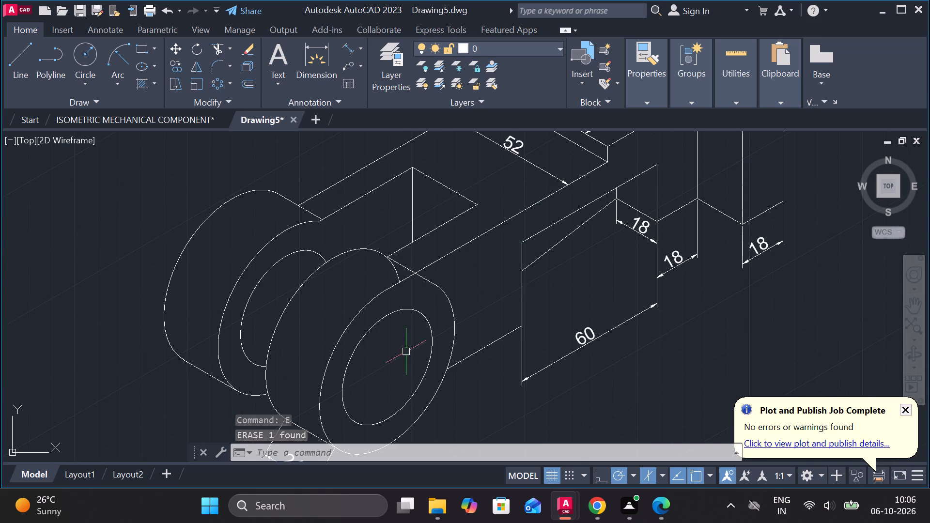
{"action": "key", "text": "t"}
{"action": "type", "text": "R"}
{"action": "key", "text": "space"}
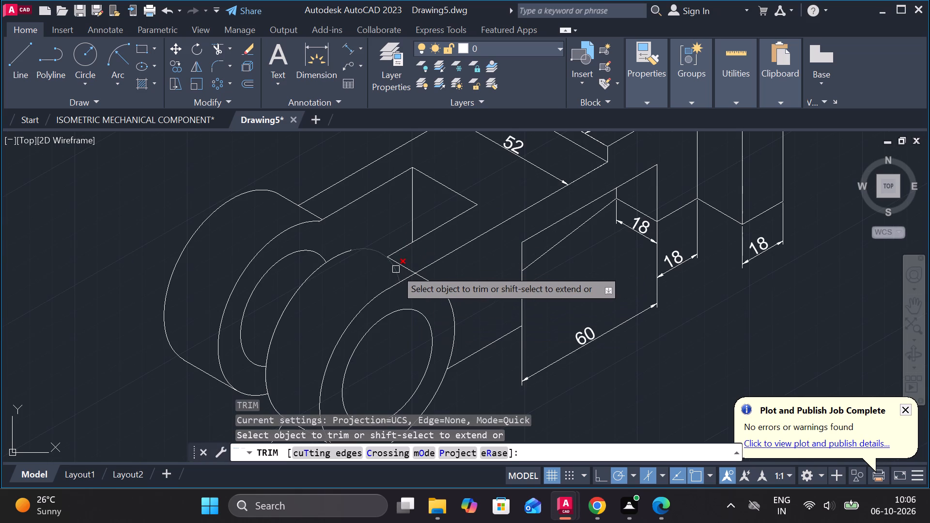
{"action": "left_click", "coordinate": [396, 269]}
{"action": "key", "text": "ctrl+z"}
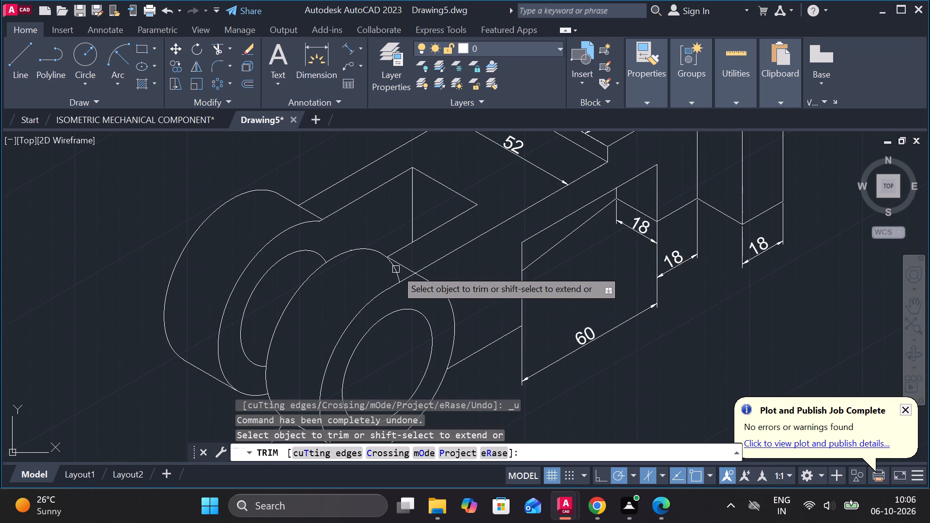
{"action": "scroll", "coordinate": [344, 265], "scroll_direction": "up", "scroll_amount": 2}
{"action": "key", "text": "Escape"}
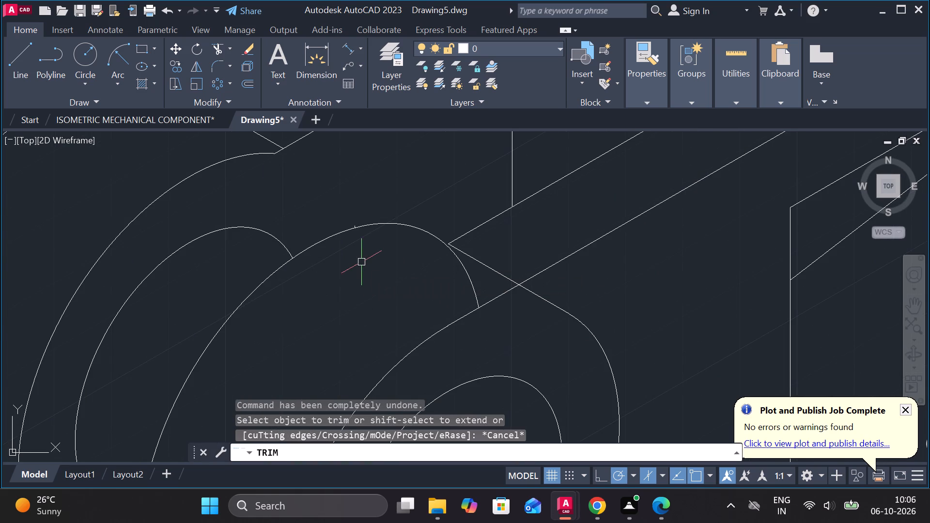
Extend the arm's slot edge line to the front boss's rear arc.
{"action": "type", "text": "EX"}
{"action": "key", "text": "space"}
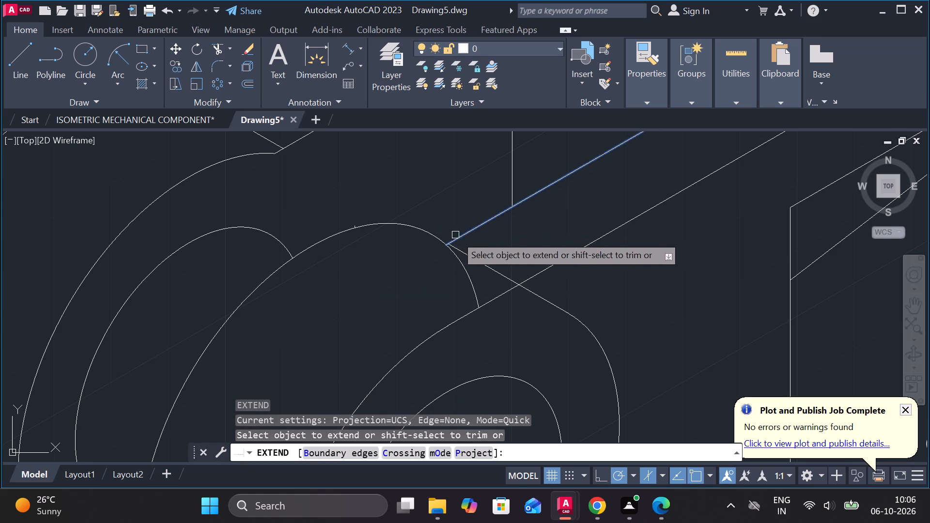
{"action": "left_click", "coordinate": [461, 237]}
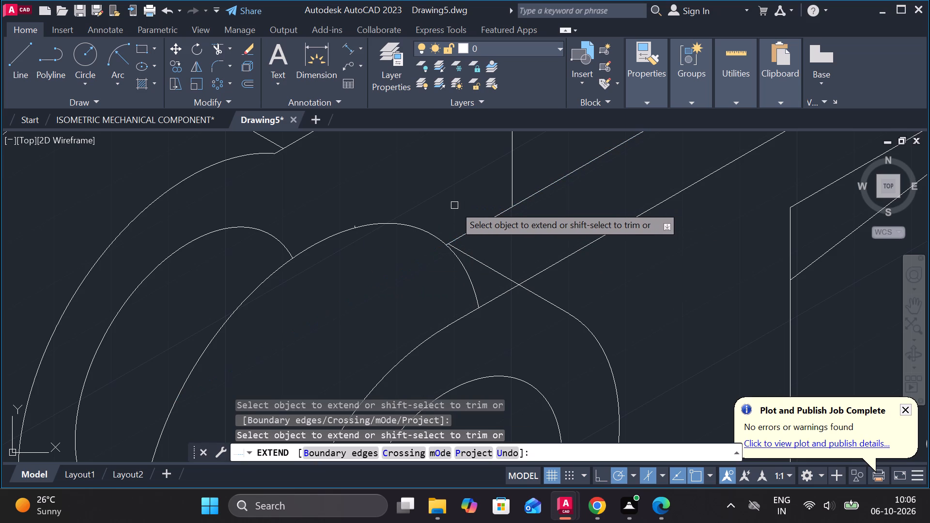
{"action": "key", "text": "Escape"}
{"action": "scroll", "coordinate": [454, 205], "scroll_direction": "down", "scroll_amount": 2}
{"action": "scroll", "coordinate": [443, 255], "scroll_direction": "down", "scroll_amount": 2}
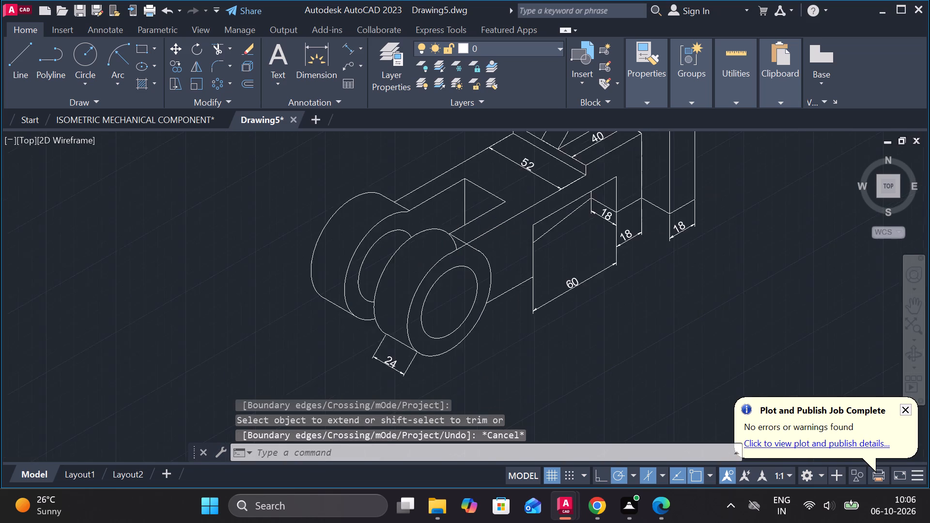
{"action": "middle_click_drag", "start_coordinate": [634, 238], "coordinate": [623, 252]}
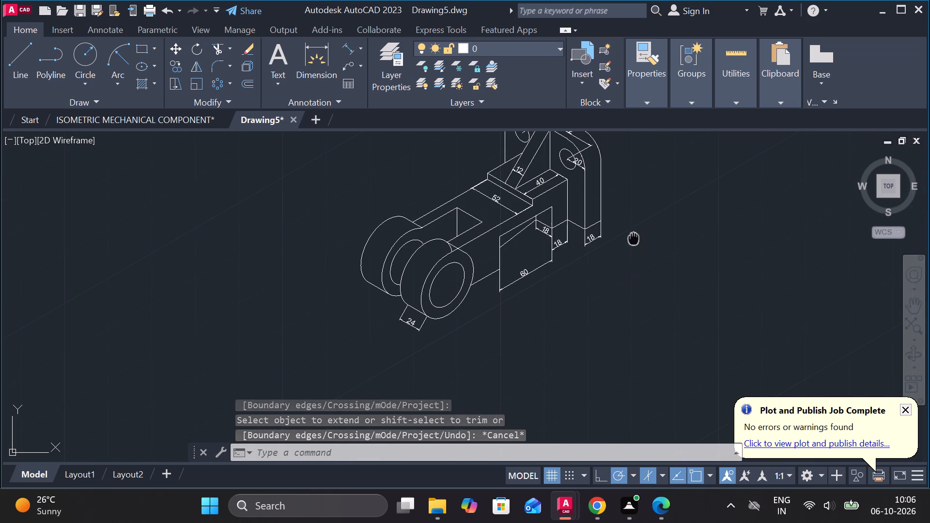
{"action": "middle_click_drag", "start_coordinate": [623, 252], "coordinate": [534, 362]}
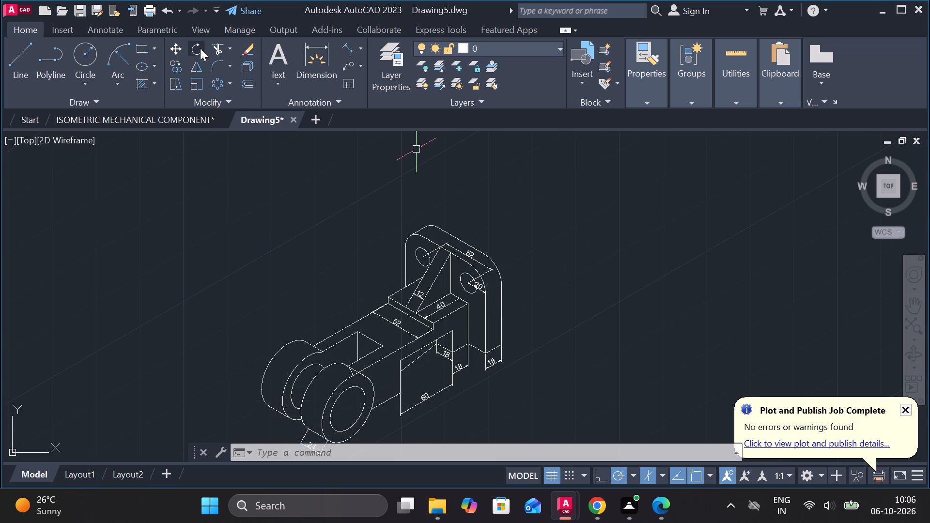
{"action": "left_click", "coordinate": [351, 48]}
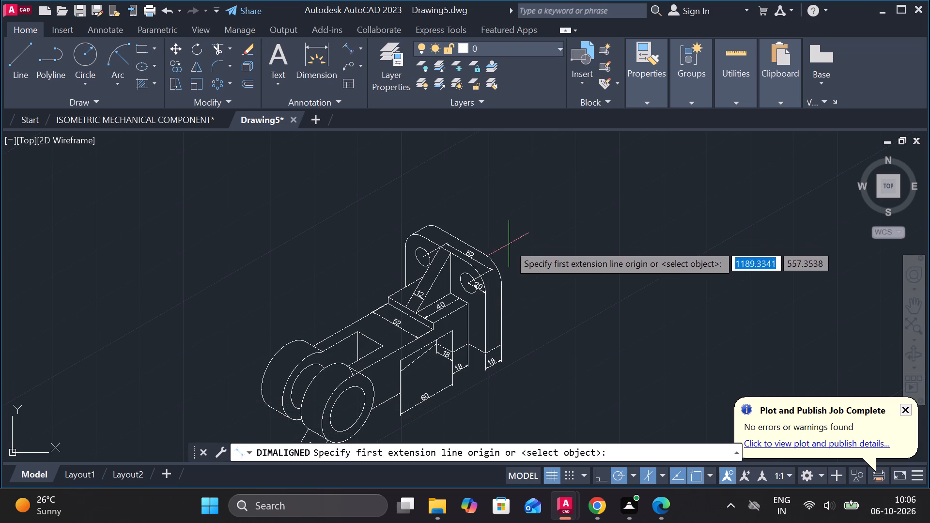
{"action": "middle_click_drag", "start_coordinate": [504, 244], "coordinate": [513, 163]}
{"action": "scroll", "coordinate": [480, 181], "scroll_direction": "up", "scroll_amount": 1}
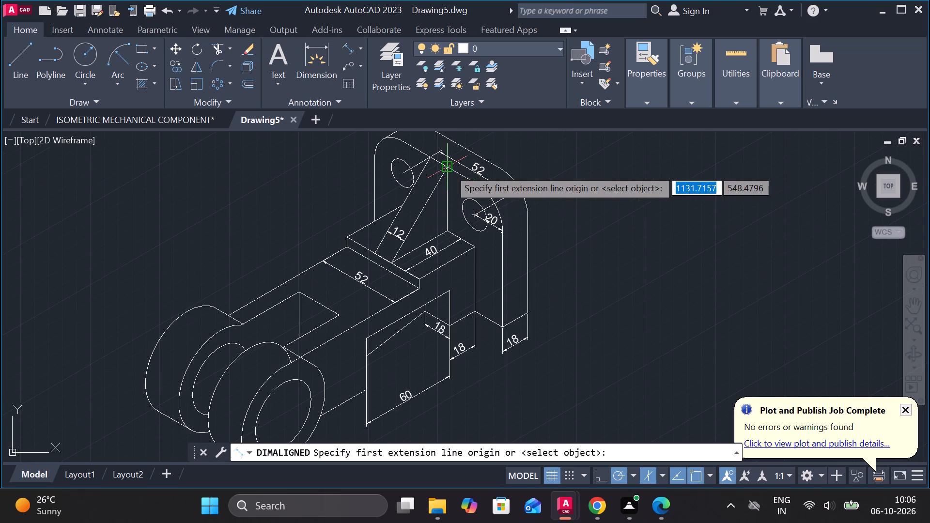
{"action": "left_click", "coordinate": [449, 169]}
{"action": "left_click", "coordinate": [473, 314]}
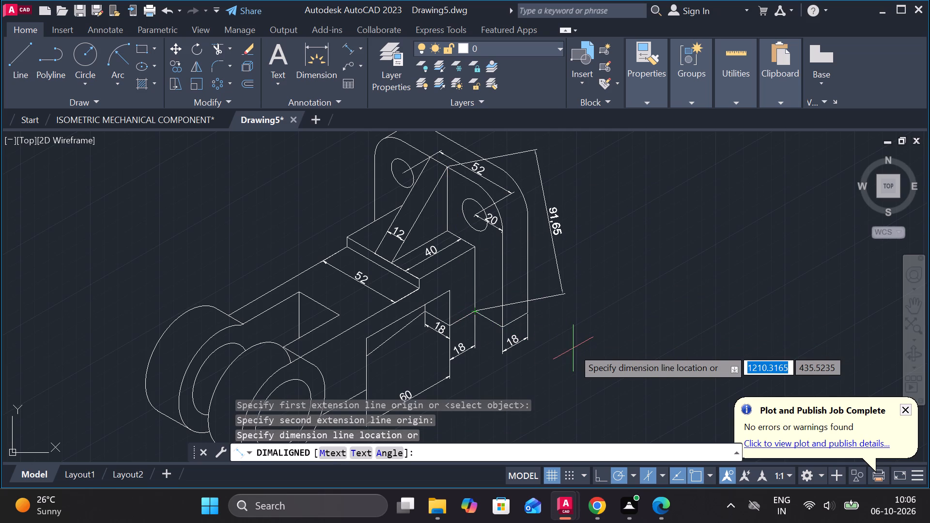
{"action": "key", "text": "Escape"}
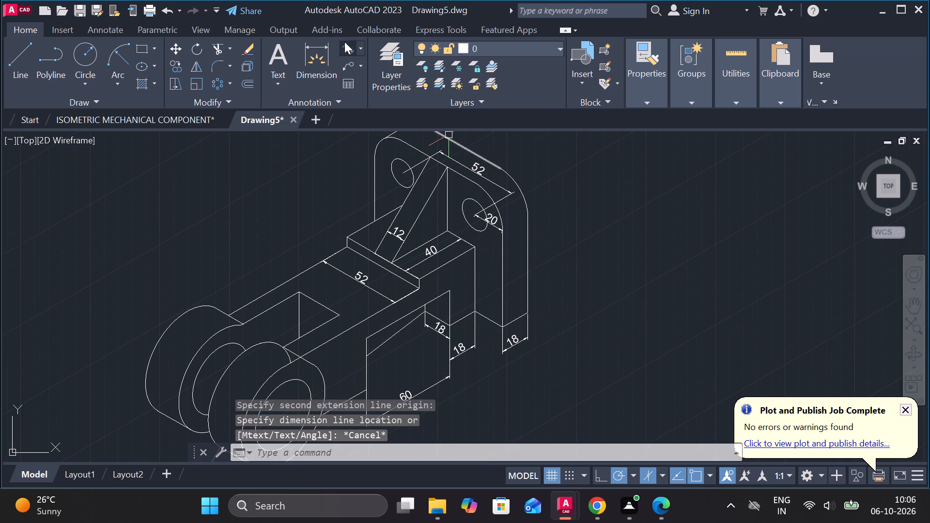
Add an aligned dimension for the upright plate's height, from its lower front corner up to the right hole's centre extension line, placed beyond the plate.
{"action": "left_click", "coordinate": [349, 48]}
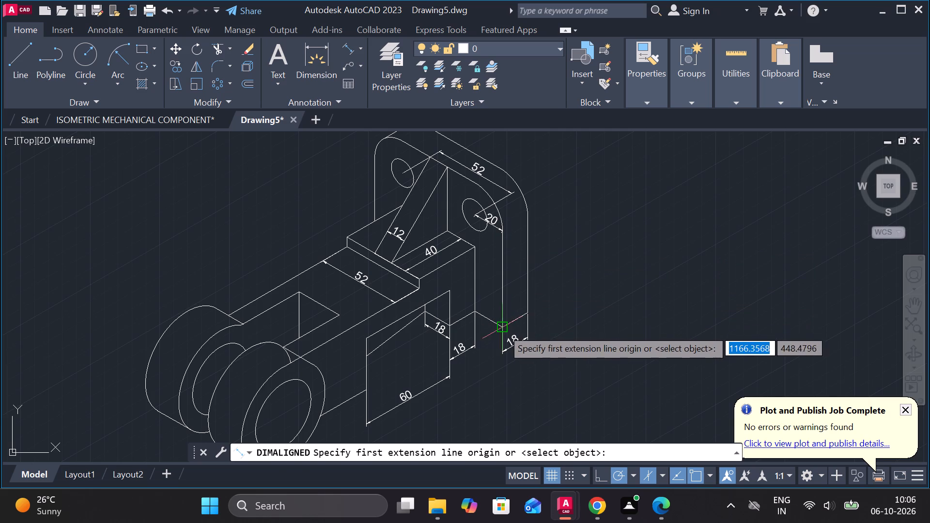
{"action": "left_click", "coordinate": [502, 329]}
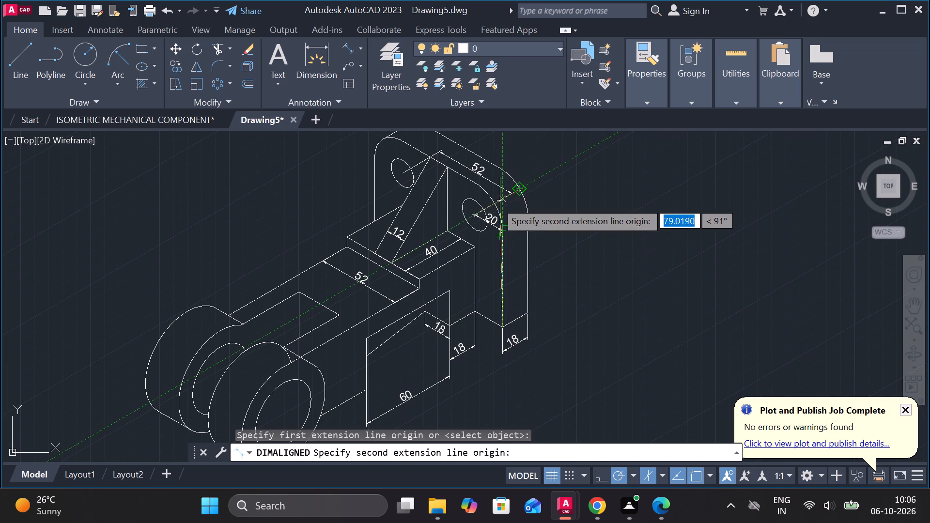
{"action": "scroll", "coordinate": [497, 201], "scroll_direction": "up", "scroll_amount": 2}
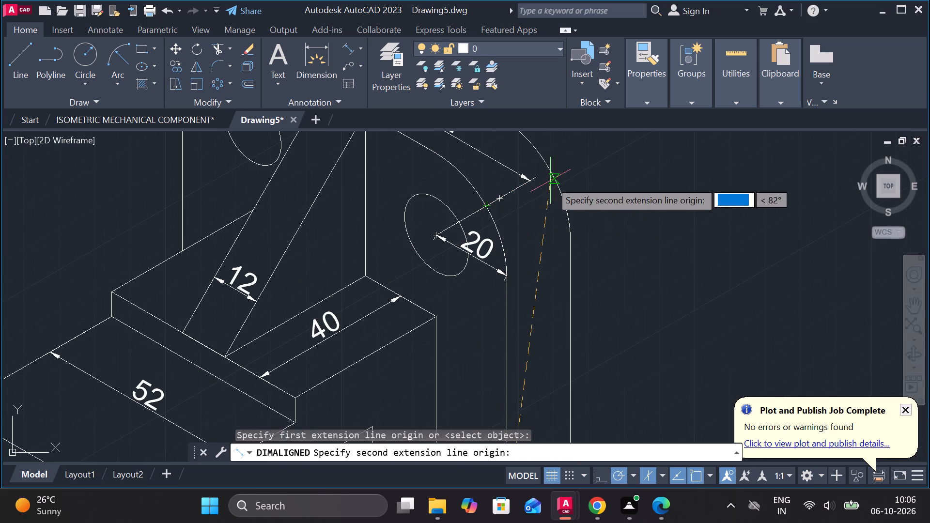
{"action": "left_click", "coordinate": [501, 198]}
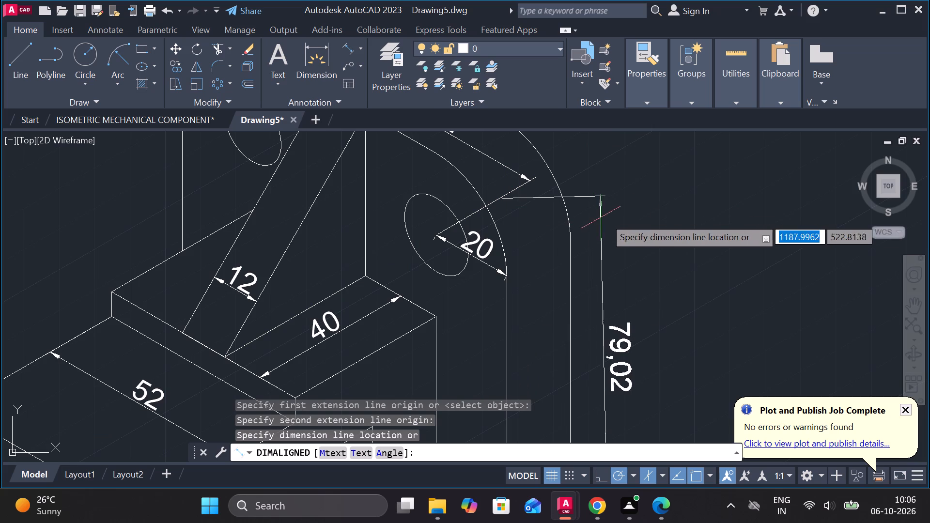
{"action": "scroll", "coordinate": [651, 217], "scroll_direction": "down", "scroll_amount": 1}
{"action": "middle_click", "coordinate": [644, 215]}
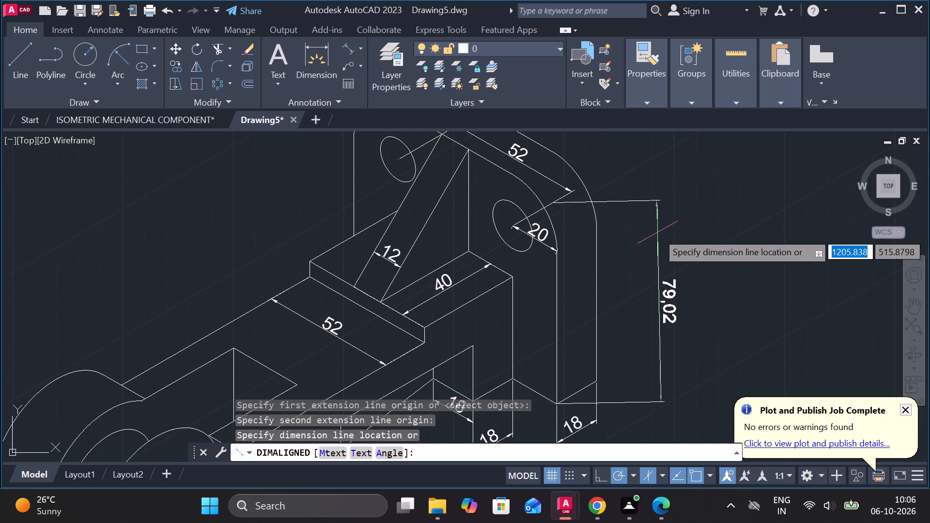
{"action": "left_click", "coordinate": [657, 232]}
{"action": "key", "text": "Escape"}
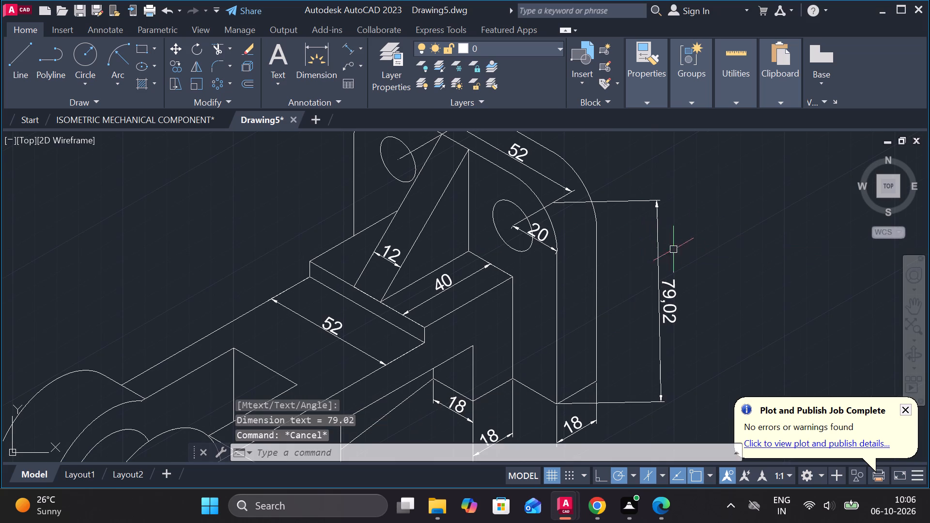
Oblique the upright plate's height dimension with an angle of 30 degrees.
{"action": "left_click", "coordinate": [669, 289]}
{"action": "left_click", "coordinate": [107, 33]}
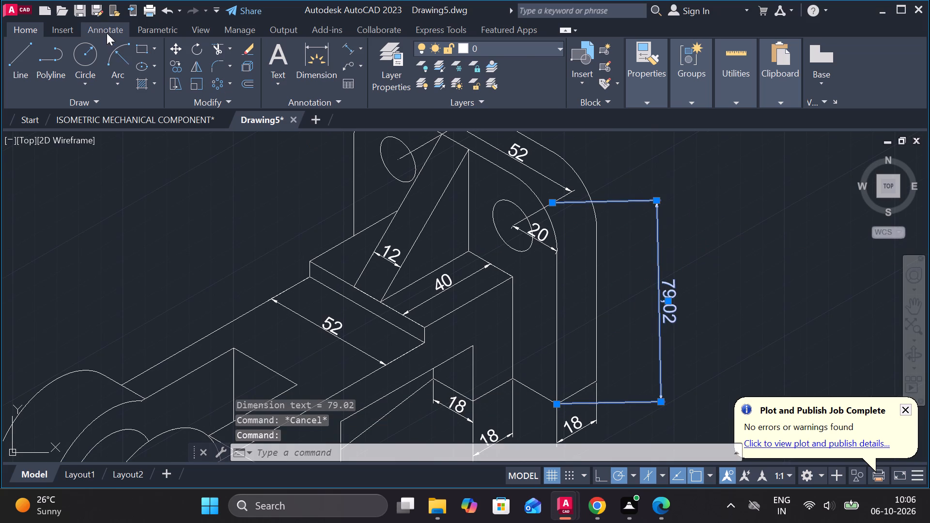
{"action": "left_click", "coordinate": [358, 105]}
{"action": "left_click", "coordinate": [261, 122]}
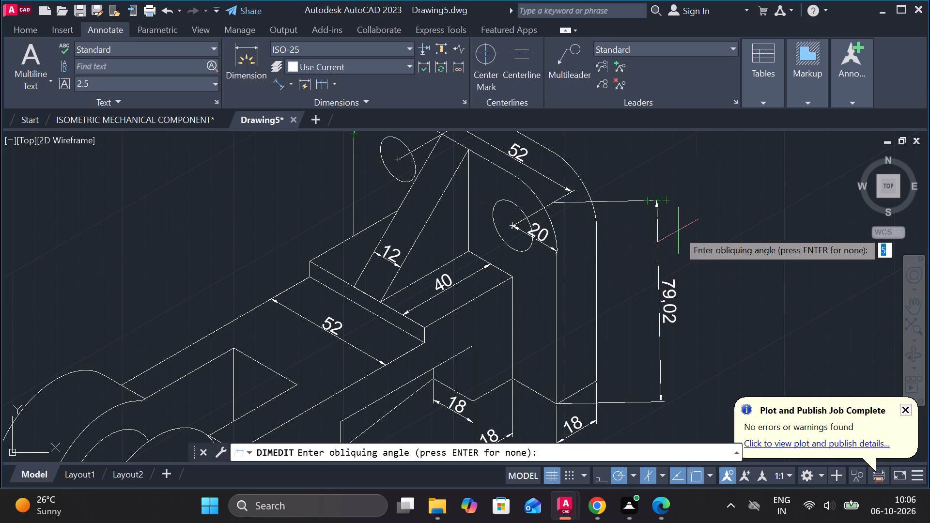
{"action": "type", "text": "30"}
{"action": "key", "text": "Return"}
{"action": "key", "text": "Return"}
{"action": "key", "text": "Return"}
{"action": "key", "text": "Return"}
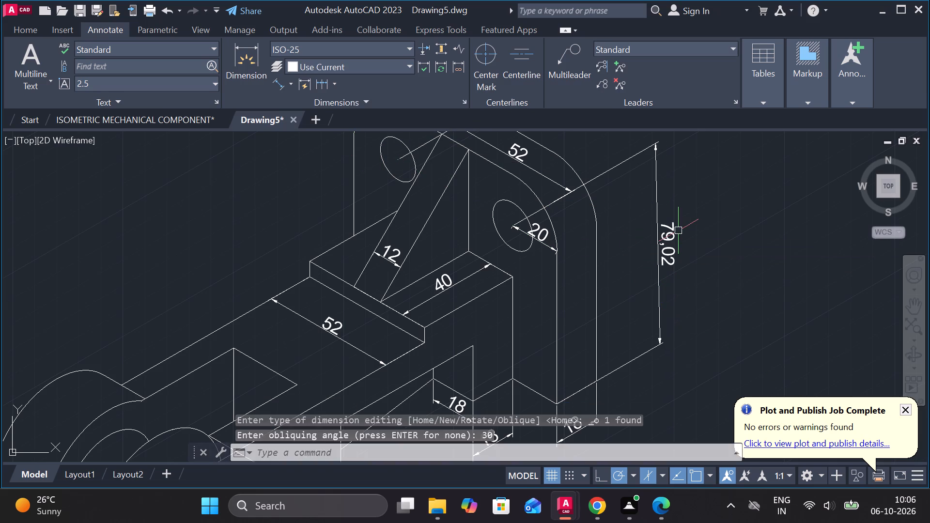
Oblique the upright plate's height dimension with an angle of 150 degrees.
{"action": "left_click", "coordinate": [676, 232]}
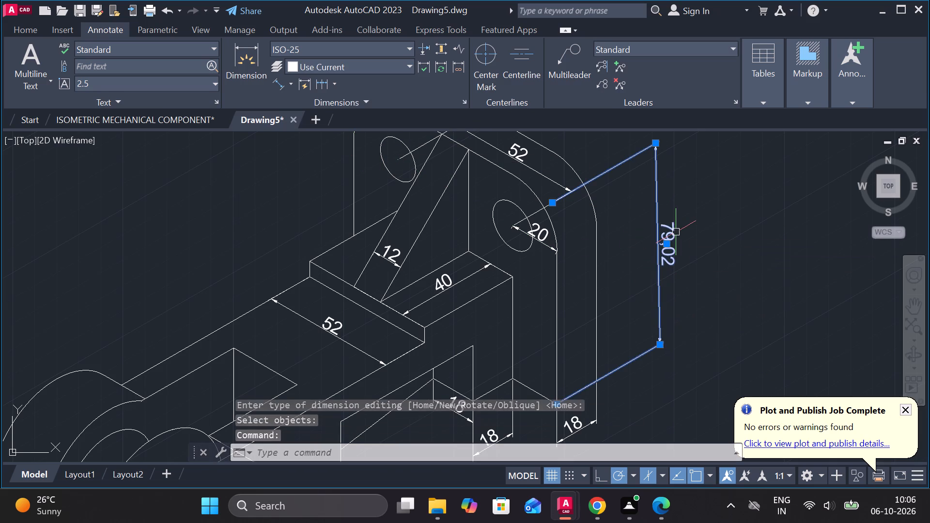
{"action": "key", "text": "Return"}
{"action": "left_click_drag", "start_coordinate": [728, 319], "coordinate": [676, 232]}
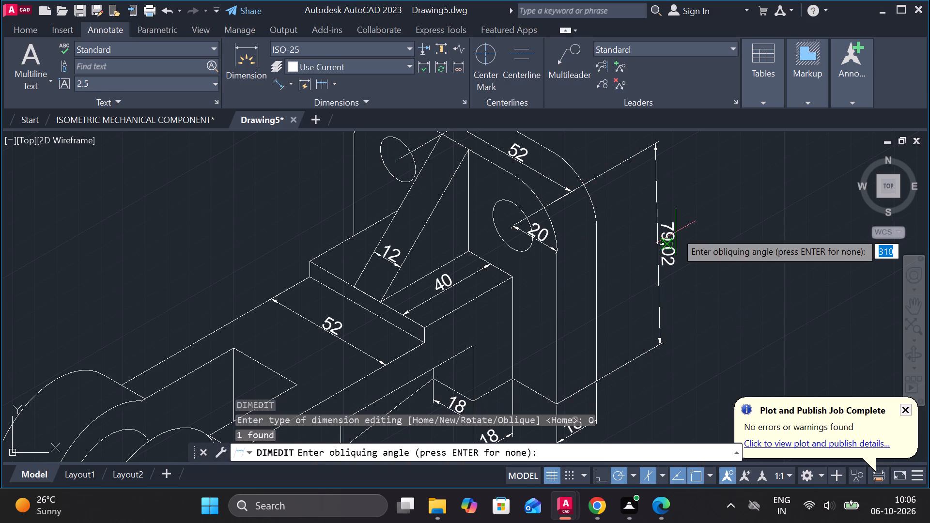
{"action": "type", "text": "150"}
{"action": "key", "text": "Return"}
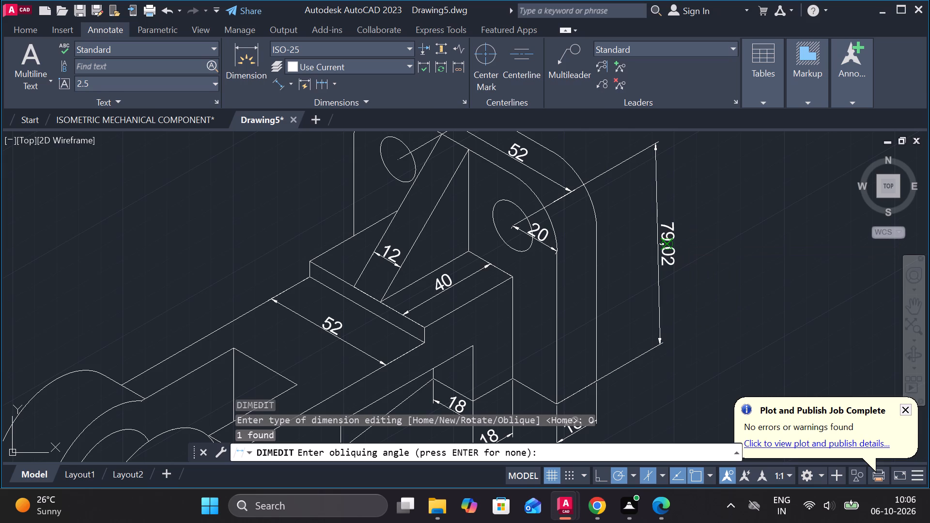
Override the text of the upright plate's height dimension with 80.
{"action": "scroll", "coordinate": [708, 232], "scroll_direction": "down", "scroll_amount": 2}
{"action": "middle_click_drag", "start_coordinate": [693, 222], "coordinate": [671, 154]}
{"action": "scroll", "coordinate": [703, 208], "scroll_direction": "up", "scroll_amount": 1}
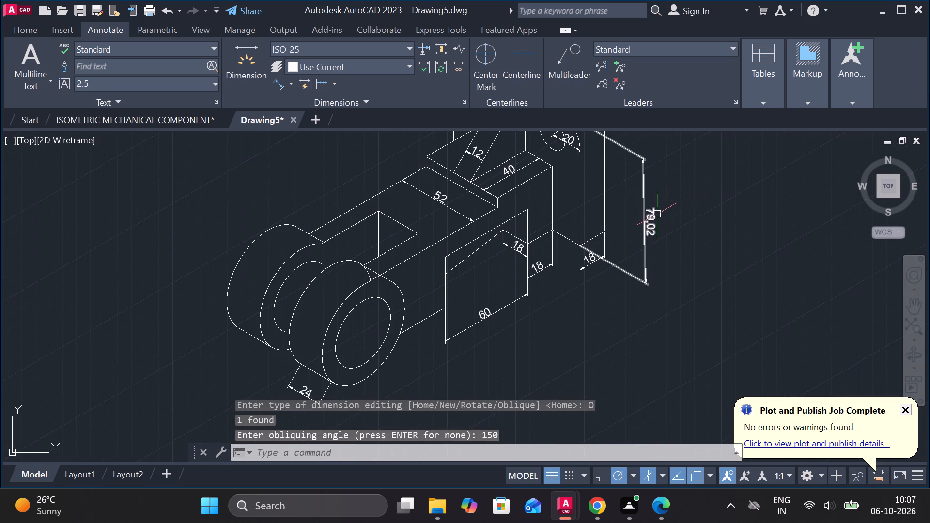
{"action": "double_click", "coordinate": [655, 217]}
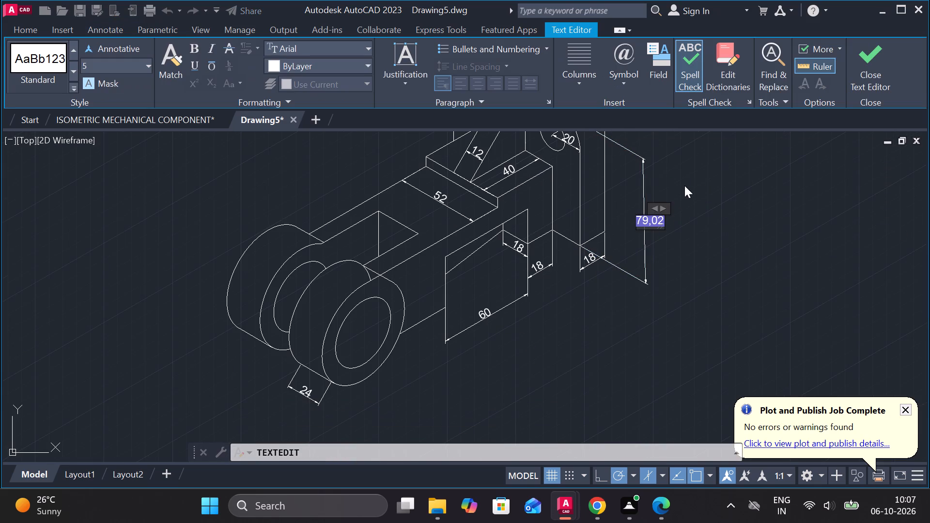
{"action": "key", "text": "BackSpace"}
{"action": "key", "text": "Right"}
{"action": "key", "text": "BackSpace"}
{"action": "key", "text": "BackSpace"}
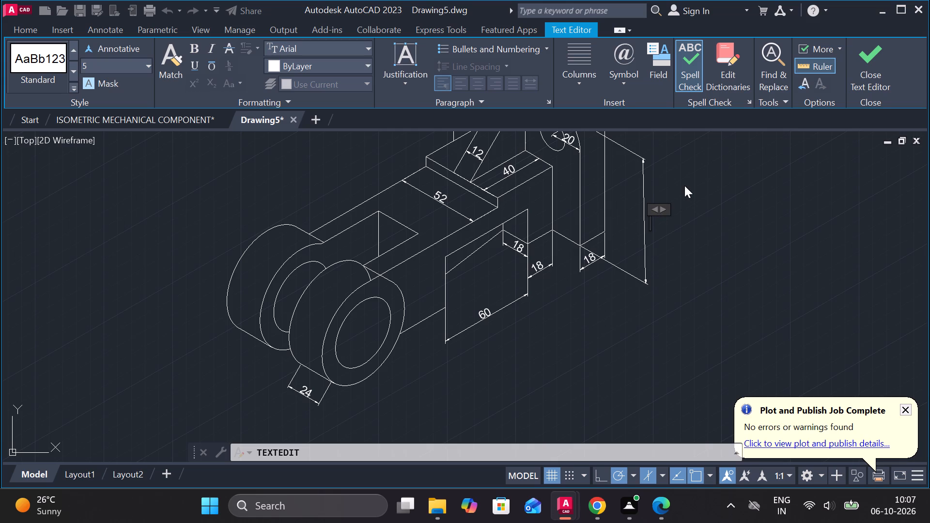
{"action": "type", "text": "80"}
{"action": "left_click", "coordinate": [881, 63]}
{"action": "scroll", "coordinate": [686, 312], "scroll_direction": "down", "scroll_amount": 1}
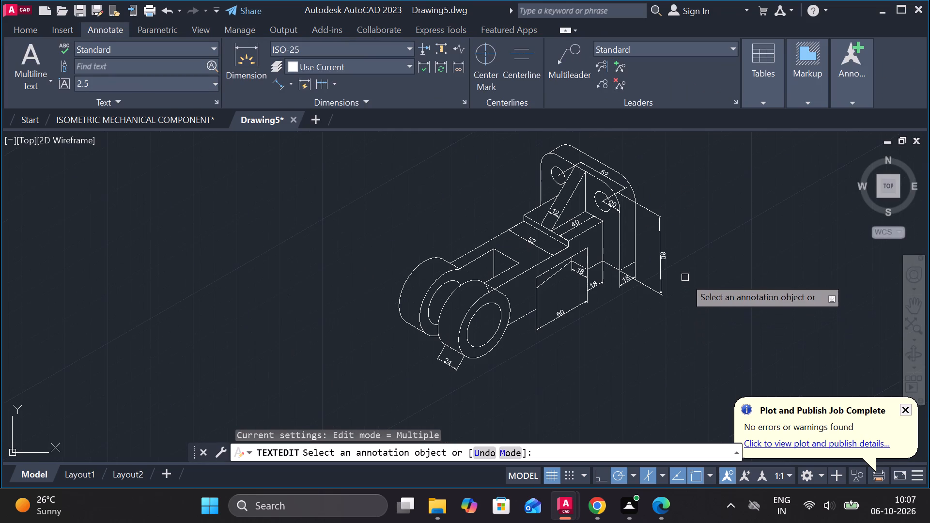
{"action": "middle_click_drag", "start_coordinate": [689, 270], "coordinate": [650, 269]}
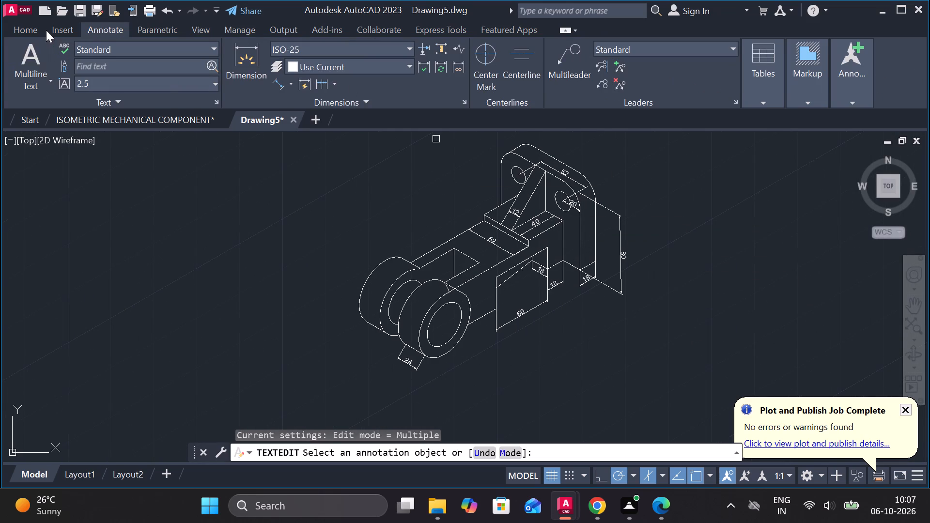
{"action": "left_click", "coordinate": [23, 33]}
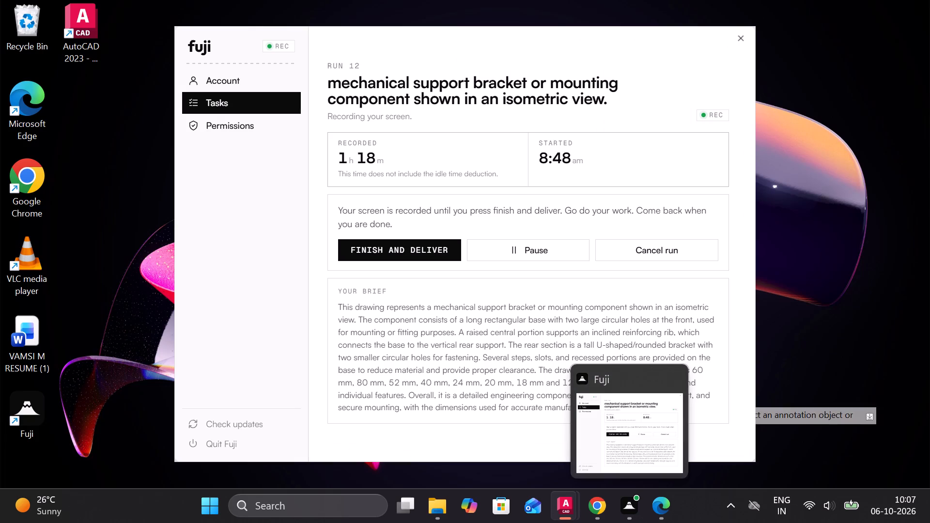
{"action": "middle_click_drag", "start_coordinate": [692, 243], "coordinate": [605, 184]}
{"action": "key", "text": "Escape"}
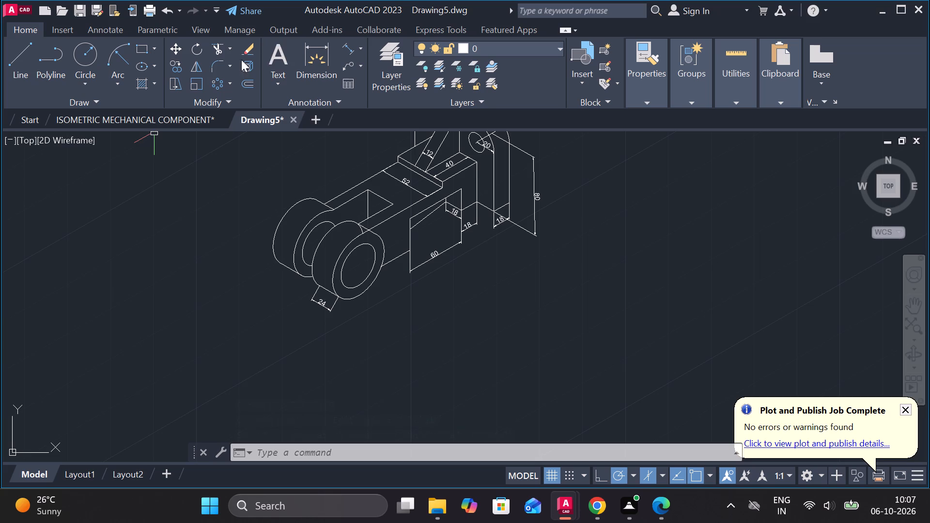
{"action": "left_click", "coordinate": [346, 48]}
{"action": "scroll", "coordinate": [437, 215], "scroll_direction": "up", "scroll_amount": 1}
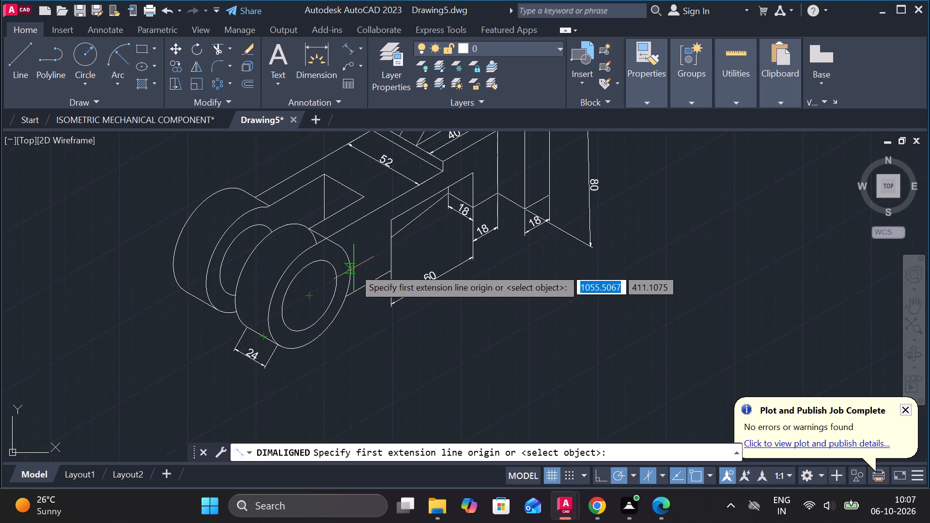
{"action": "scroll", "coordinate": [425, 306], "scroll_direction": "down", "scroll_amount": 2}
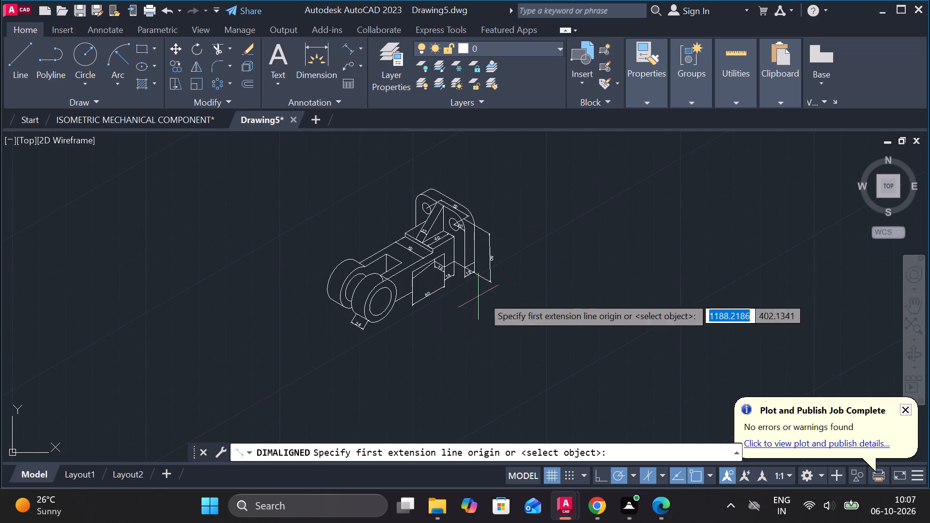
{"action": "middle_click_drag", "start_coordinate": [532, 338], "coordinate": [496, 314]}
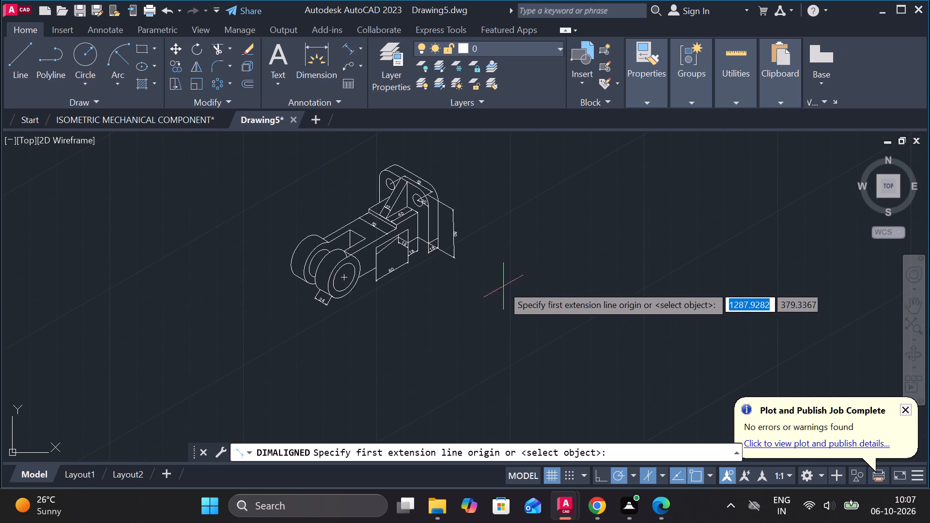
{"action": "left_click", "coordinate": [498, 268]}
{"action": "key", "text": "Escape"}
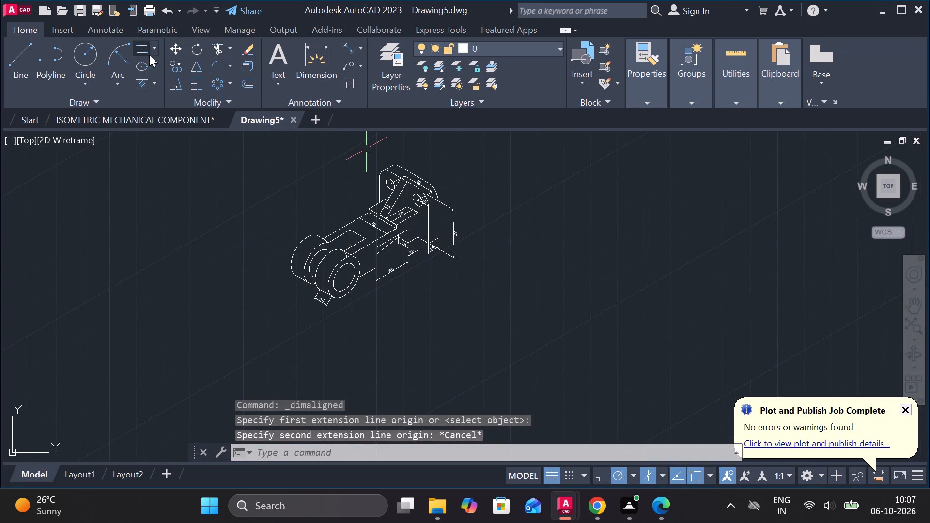
Draw a 190 by 65 rectangle in the empty area below and to the right of the isometric component.
{"action": "left_click", "coordinate": [144, 51]}
{"action": "middle_click_drag", "start_coordinate": [344, 183], "coordinate": [252, 109]}
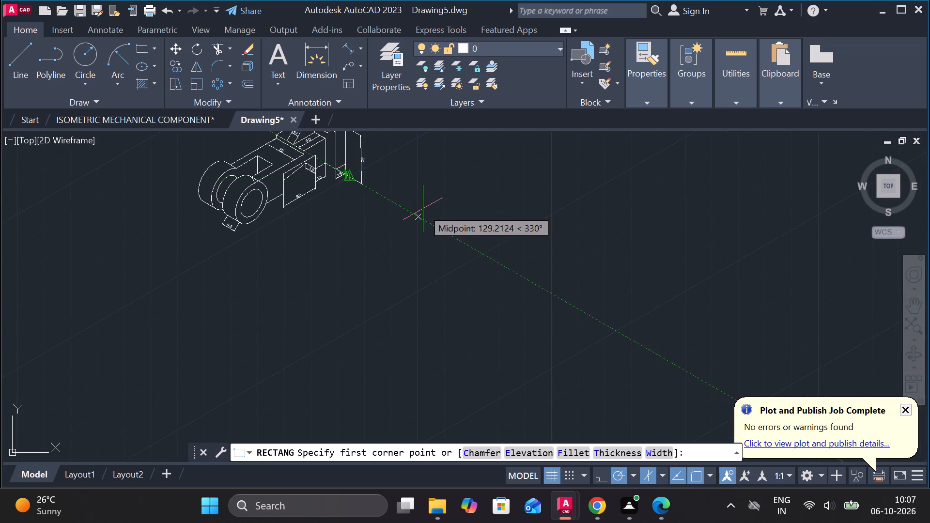
{"action": "left_click", "coordinate": [391, 221]}
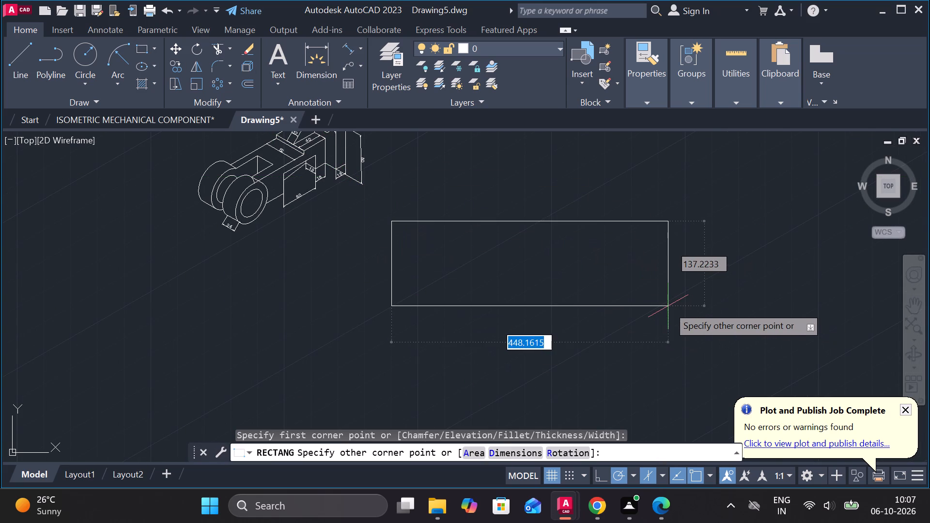
{"action": "type", "text": "190"}
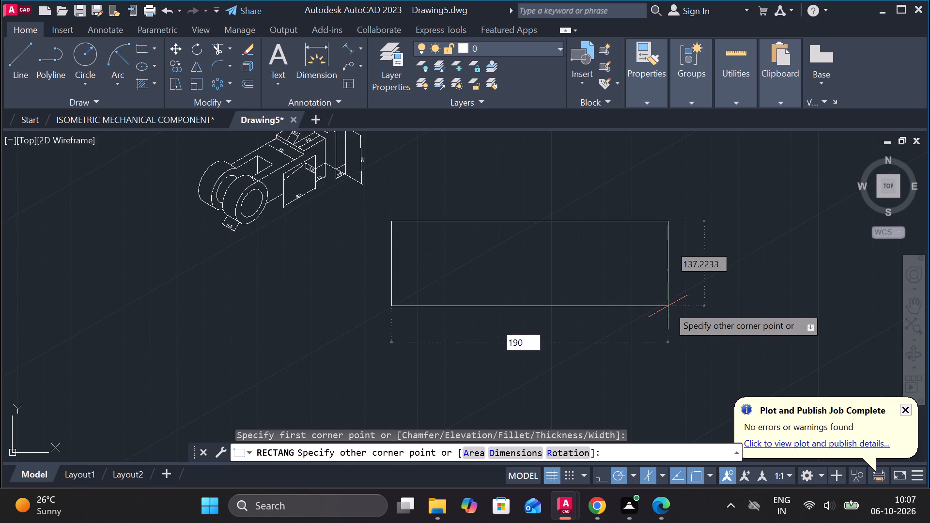
{"action": "key", "text": "Tab"}
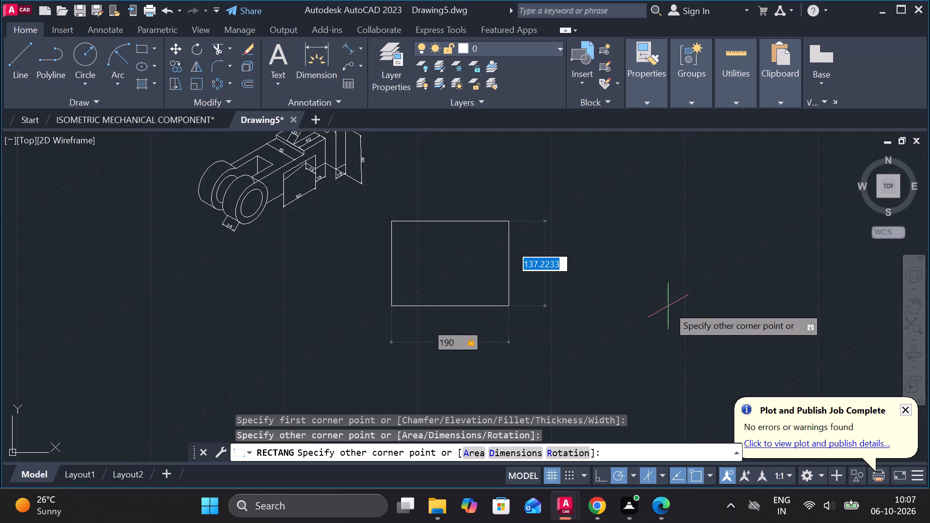
{"action": "type", "text": "65"}
{"action": "key", "text": "Return"}
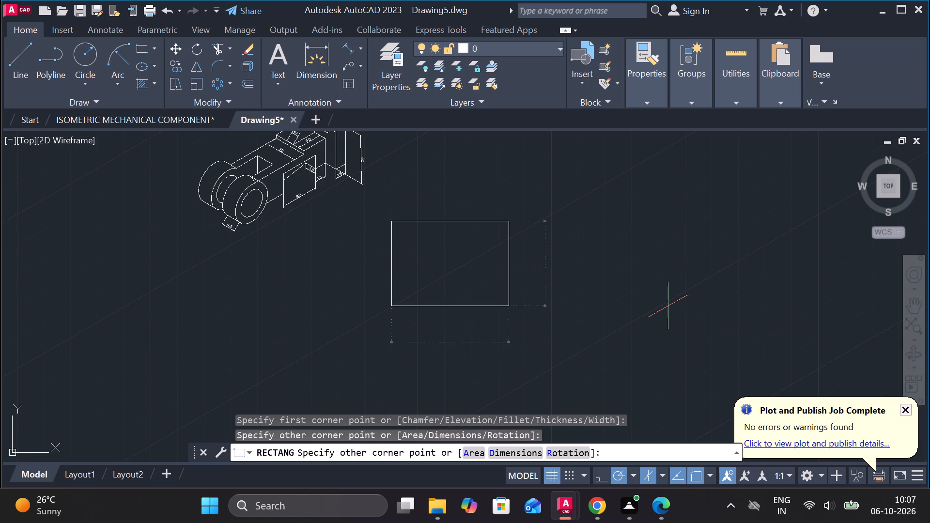
Explode the new 190 by 65 rectangle into separate lines.
{"action": "scroll", "coordinate": [462, 221], "scroll_direction": "up", "scroll_amount": 2}
{"action": "left_click", "coordinate": [250, 189]}
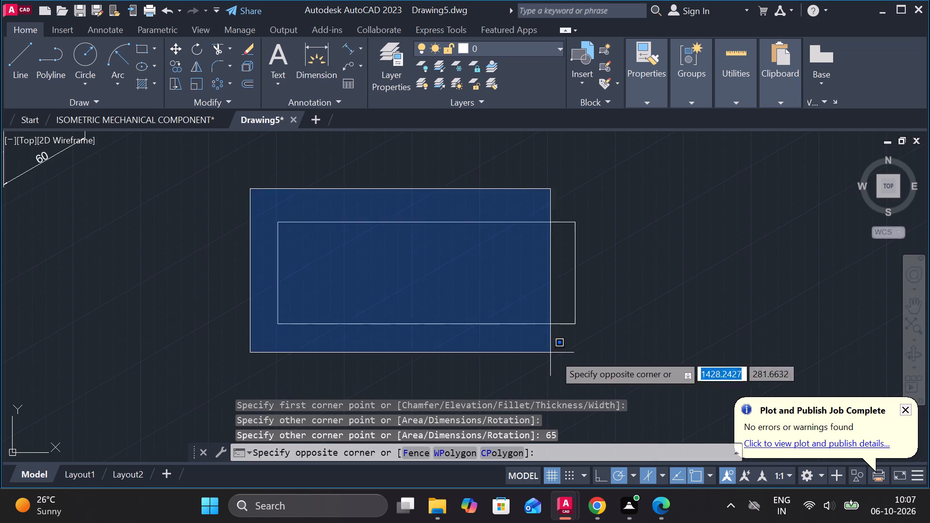
{"action": "left_click", "coordinate": [660, 394]}
{"action": "type", "text": "EX"}
{"action": "left_click", "coordinate": [670, 389]}
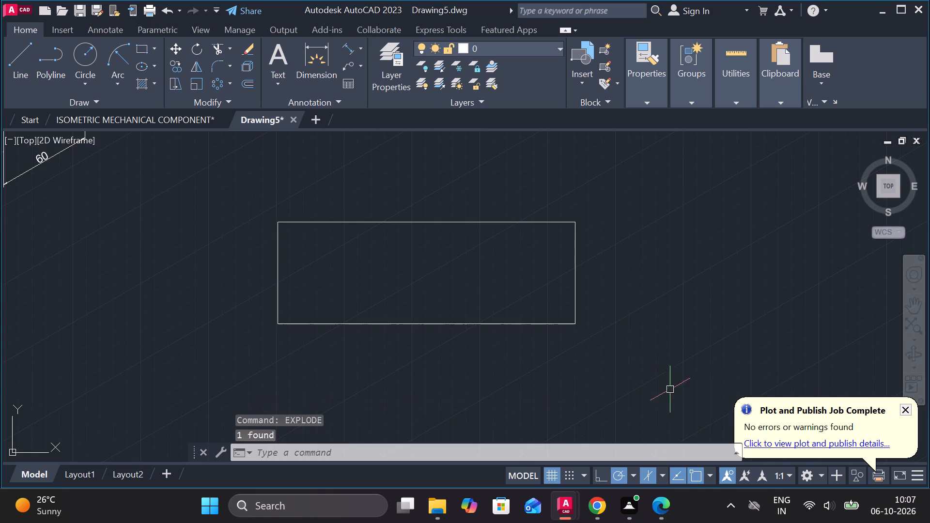
Offset the rectangle's right edge inward by 25.
{"action": "left_click", "coordinate": [576, 291]}
{"action": "key", "text": "o"}
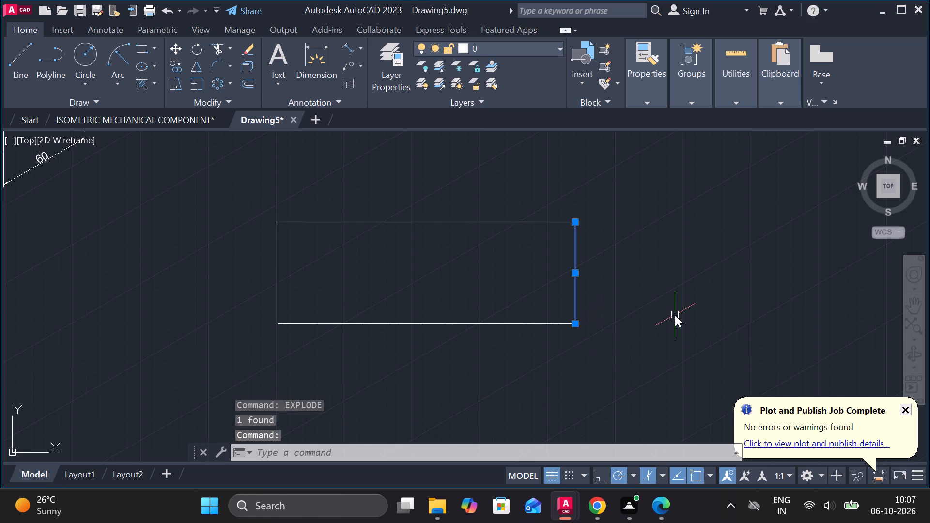
{"action": "key", "text": "Return"}
{"action": "key", "text": "Return"}
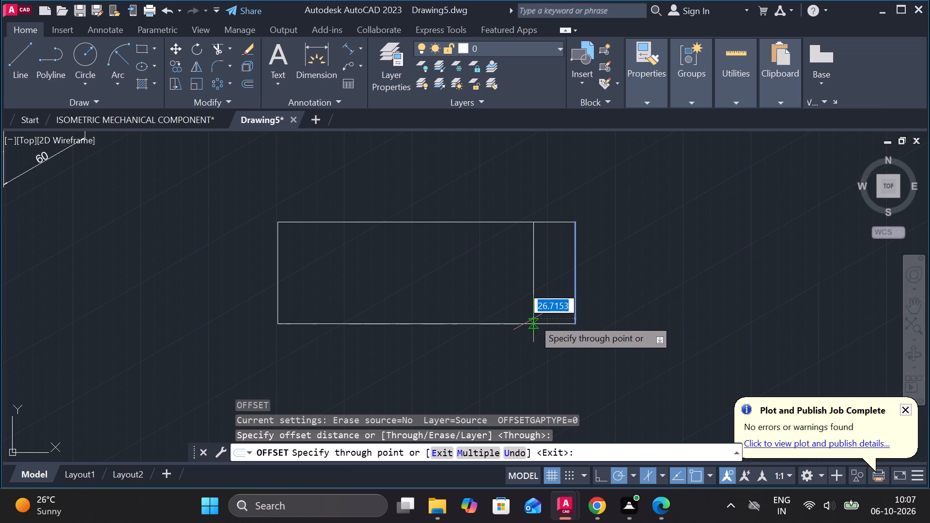
{"action": "type", "text": "25"}
{"action": "key", "text": "space"}
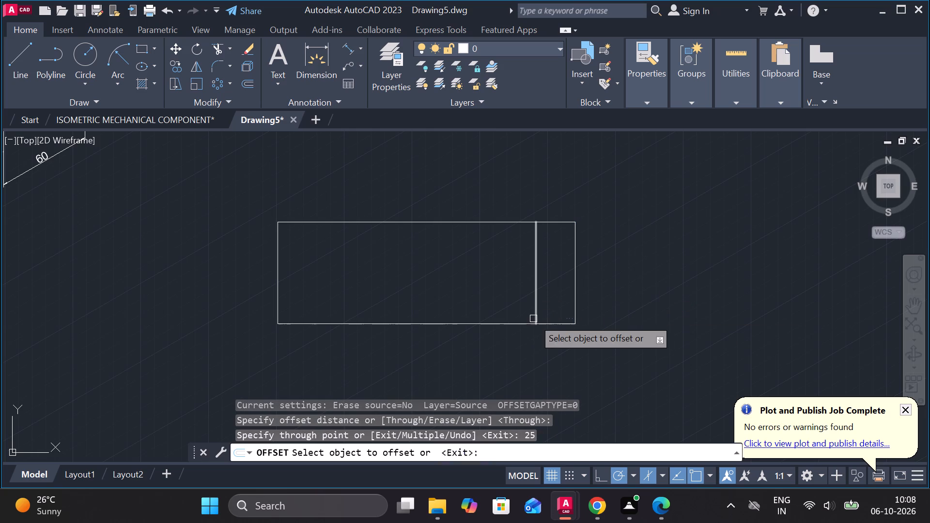
Offset the new vertical divider inward twice more, spacing each line 25 from the previous one.
{"action": "left_click", "coordinate": [539, 306]}
{"action": "type", "text": "25"}
{"action": "key", "text": "space"}
{"action": "left_click", "coordinate": [494, 294]}
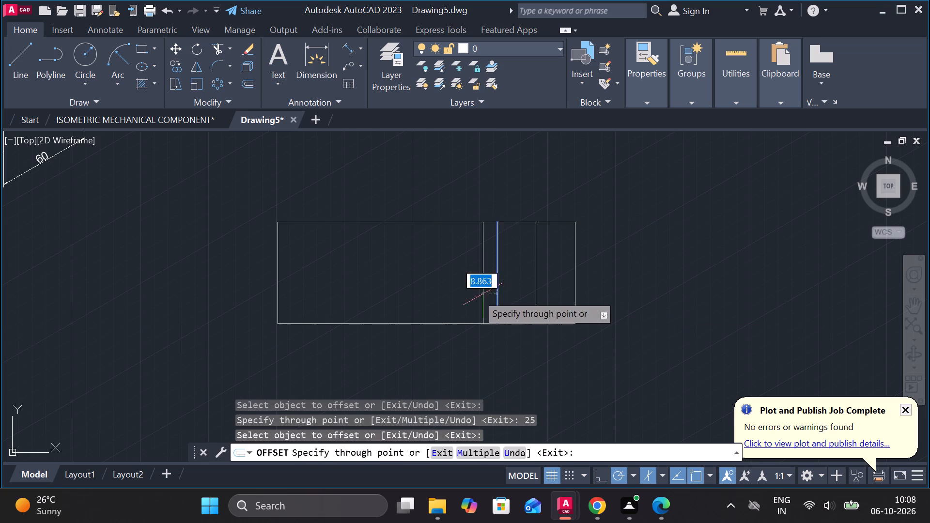
{"action": "type", "text": "25"}
{"action": "key", "text": "space"}
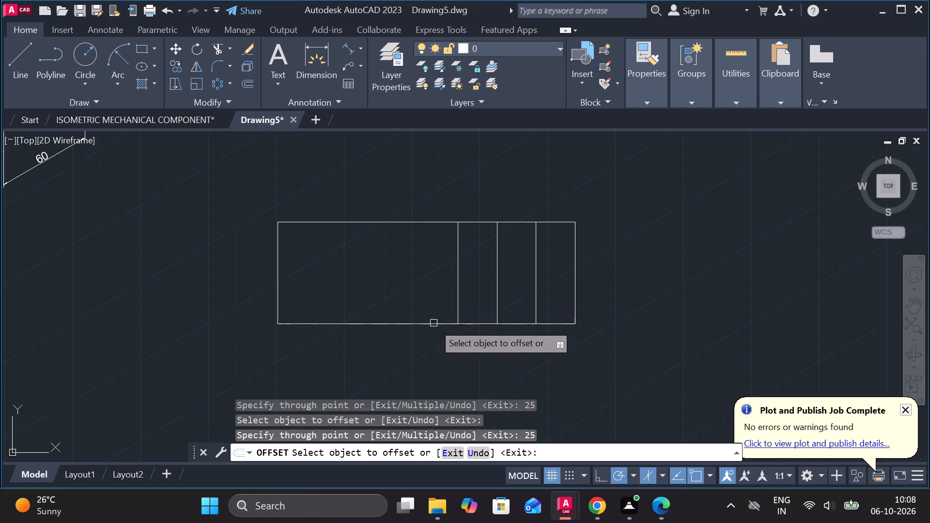
Offset the rectangle's bottom edge upward by 20.
{"action": "left_click", "coordinate": [434, 325]}
{"action": "key", "text": "2"}
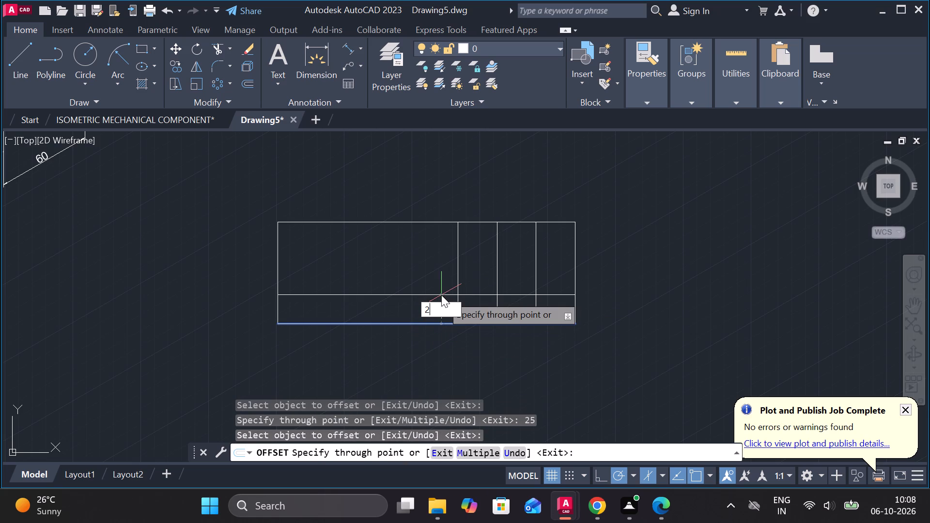
{"action": "type", "text": "0"}
{"action": "key", "text": "space"}
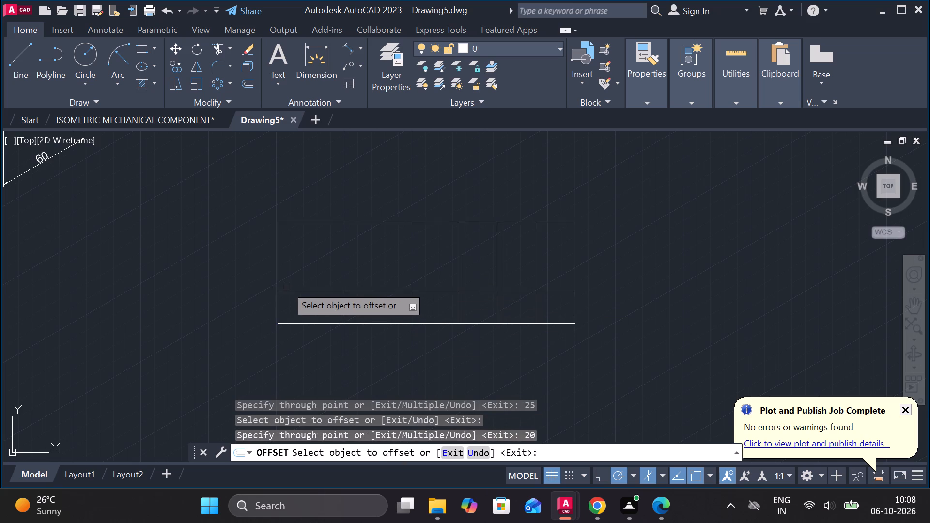
Offset the rectangle's left edge inward by 25.
{"action": "left_click", "coordinate": [281, 272]}
{"action": "type", "text": "25"}
{"action": "key", "text": "space"}
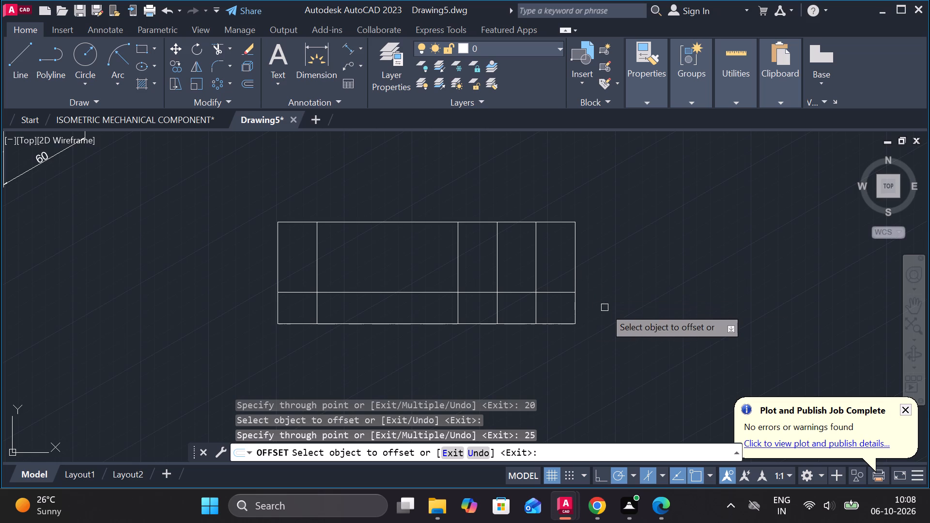
{"action": "key", "text": "Escape"}
Trim the horizontal divider's middle span and the portions of the two rightmost vertical dividers below the horizontal divider.
{"action": "type", "text": "TR"}
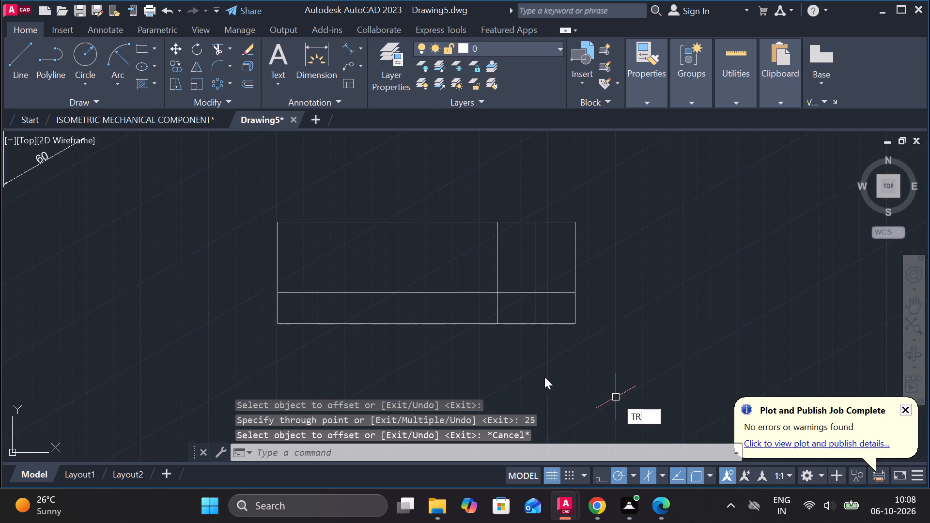
{"action": "left_click", "coordinate": [656, 322]}
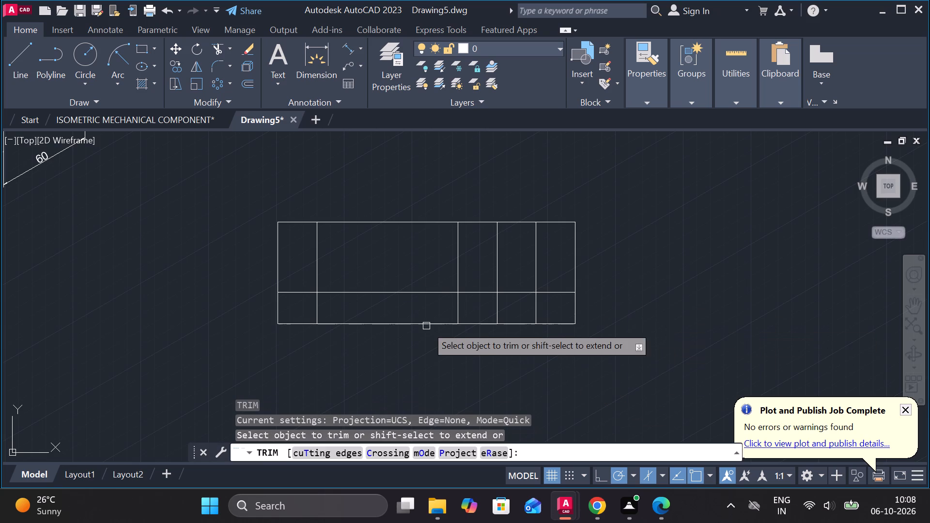
{"action": "left_click", "coordinate": [412, 293]}
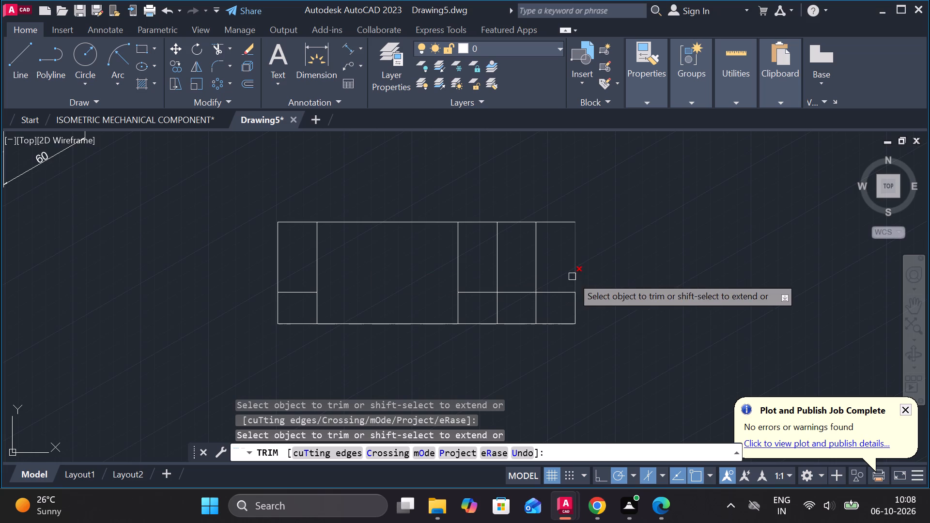
{"action": "left_click", "coordinate": [536, 314]}
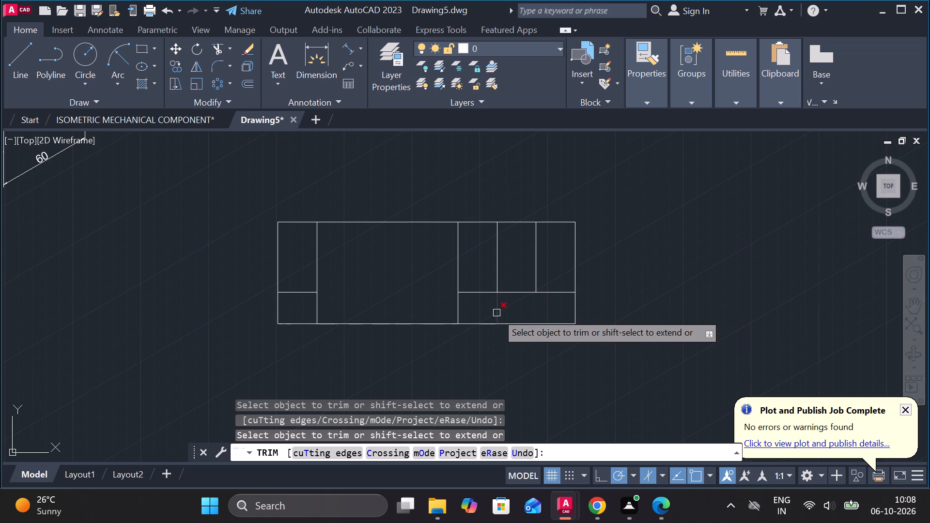
{"action": "left_click", "coordinate": [496, 313]}
{"action": "key", "text": "Escape"}
Trim away the part of the leftmost vertical divider above the short horizontal line.
{"action": "scroll", "coordinate": [575, 297], "scroll_direction": "up", "scroll_amount": 1}
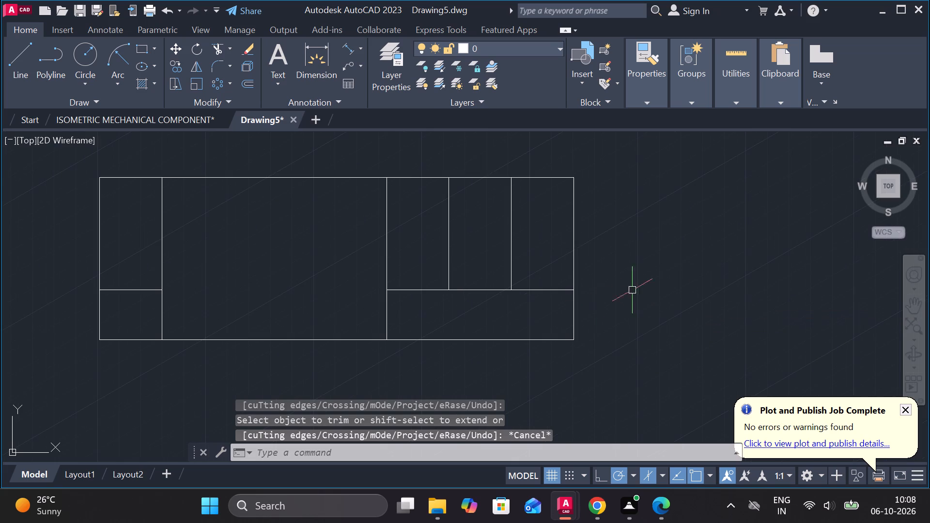
{"action": "scroll", "coordinate": [697, 282], "scroll_direction": "down", "scroll_amount": 1}
{"action": "middle_click_drag", "start_coordinate": [682, 269], "coordinate": [719, 300]}
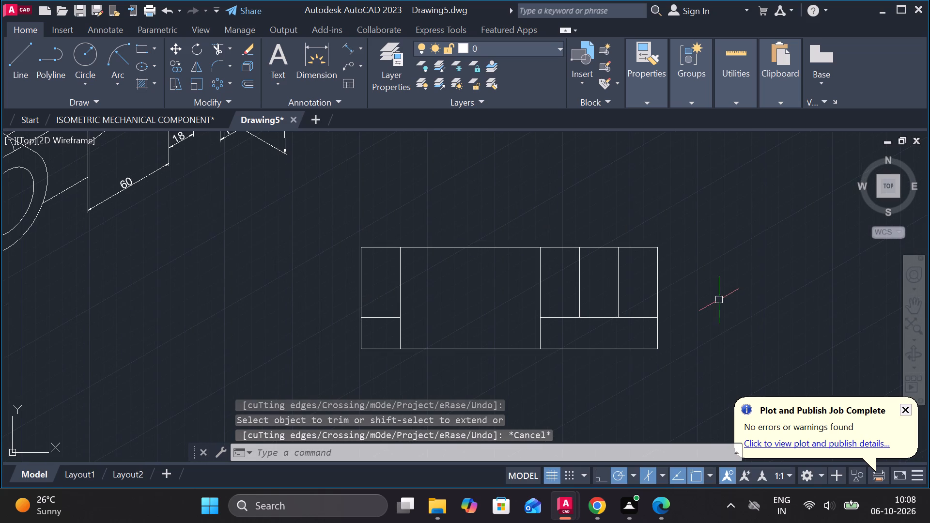
{"action": "type", "text": "TR"}
{"action": "key", "text": "space"}
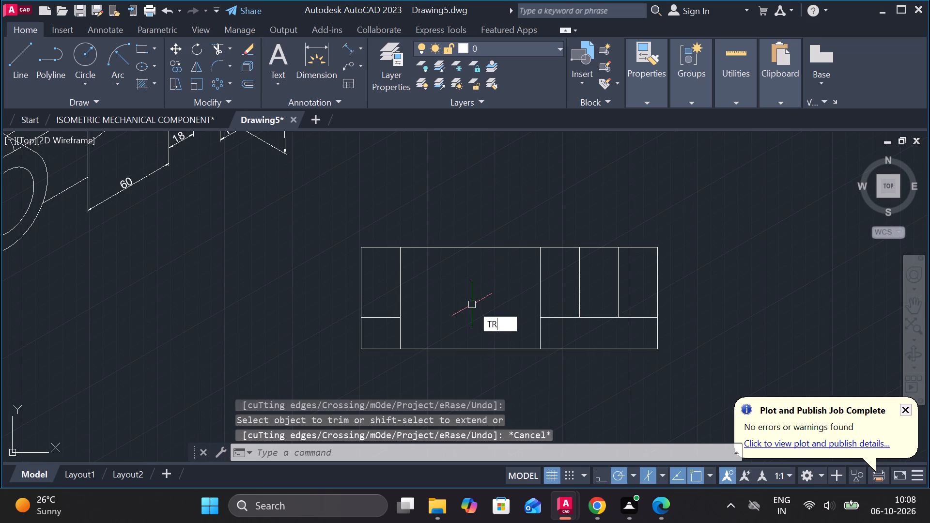
{"action": "left_click", "coordinate": [405, 285]}
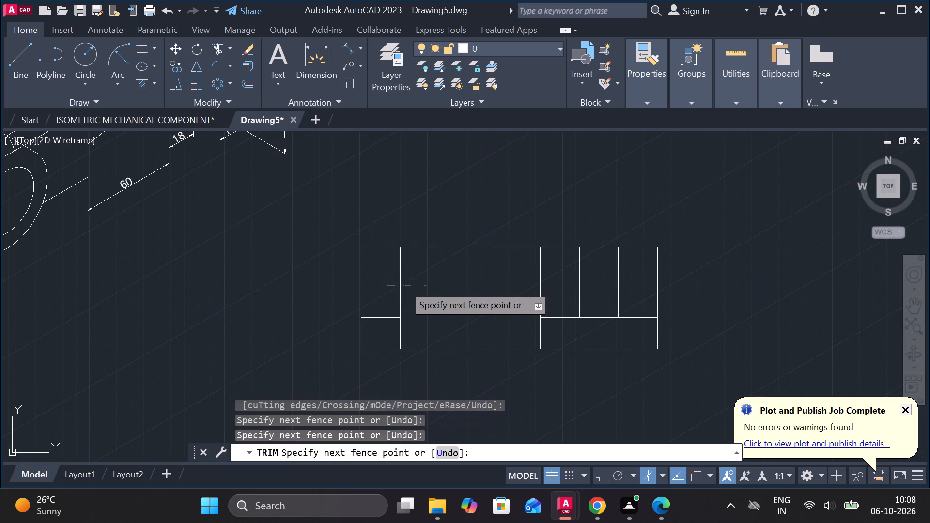
{"action": "left_click", "coordinate": [397, 280]}
{"action": "key", "text": "Escape"}
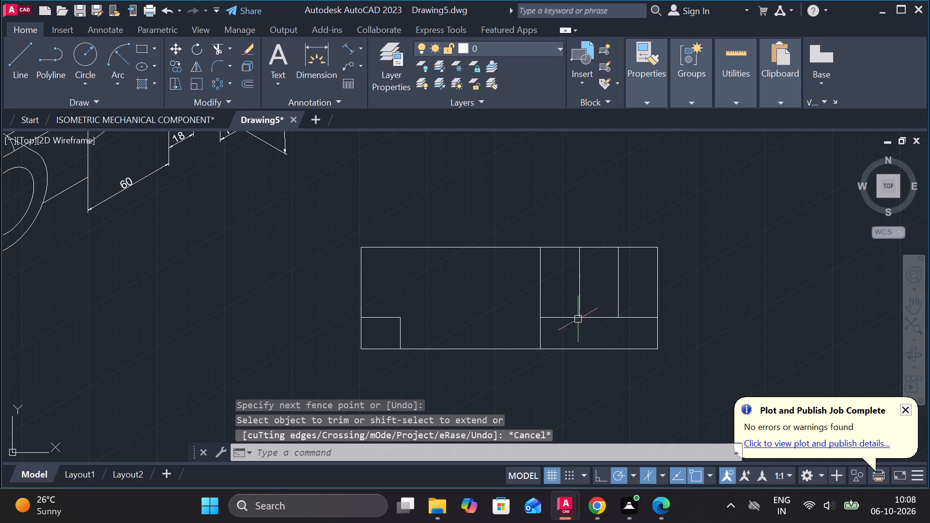
Extend the short horizontal line at the rectangle's left end across to the nearest full-height vertical divider.
{"action": "type", "text": "EX"}
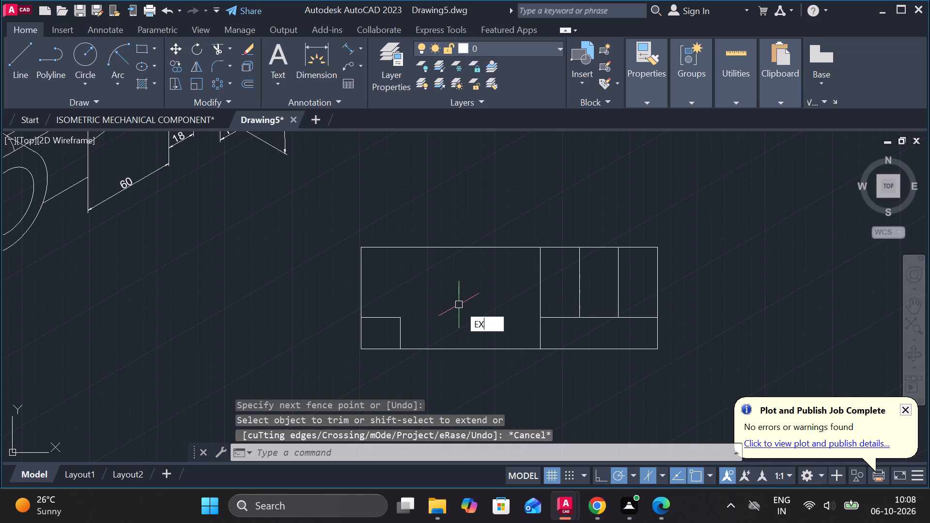
{"action": "key", "text": "space"}
{"action": "left_click", "coordinate": [392, 317]}
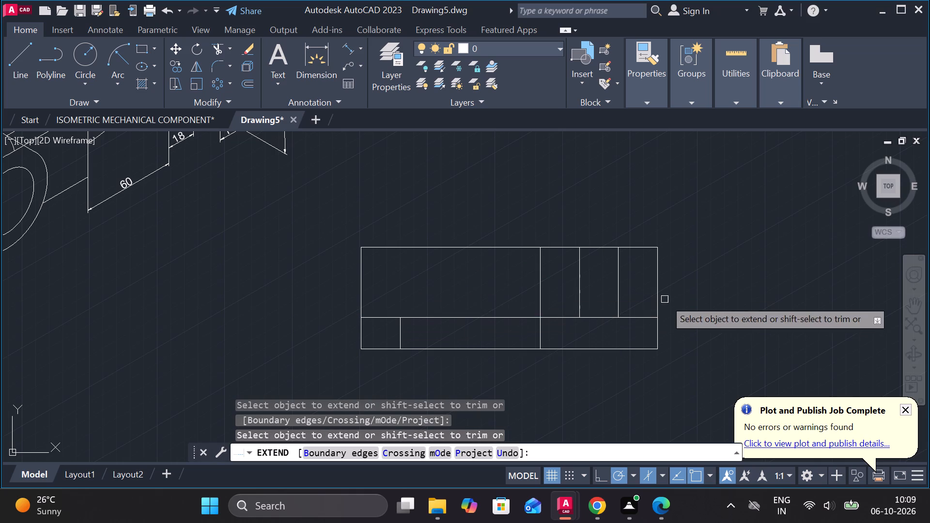
{"action": "key", "text": "Escape"}
Override the text of the width dimension across the isometric arm's top face with 54.
{"action": "scroll", "coordinate": [652, 312], "scroll_direction": "up", "scroll_amount": 1}
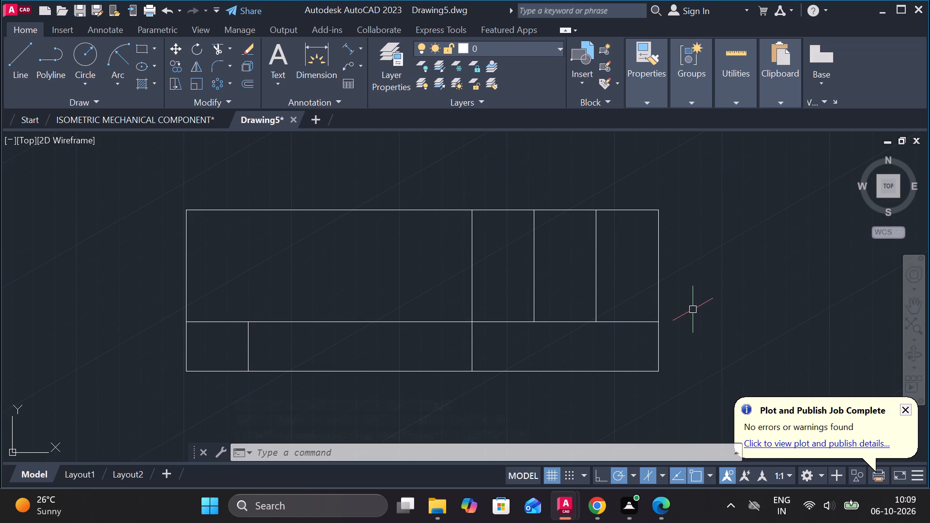
{"action": "scroll", "coordinate": [693, 309], "scroll_direction": "down", "scroll_amount": 1}
{"action": "scroll", "coordinate": [237, 197], "scroll_direction": "down", "scroll_amount": 2}
{"action": "middle_click_drag", "start_coordinate": [243, 199], "coordinate": [289, 219]}
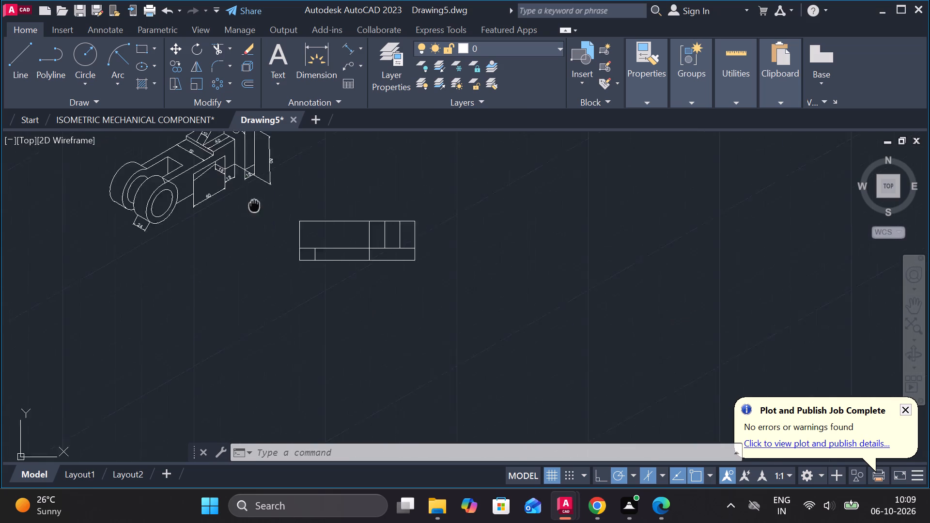
{"action": "middle_click_drag", "start_coordinate": [289, 219], "coordinate": [355, 250]}
{"action": "scroll", "coordinate": [335, 193], "scroll_direction": "up", "scroll_amount": 2}
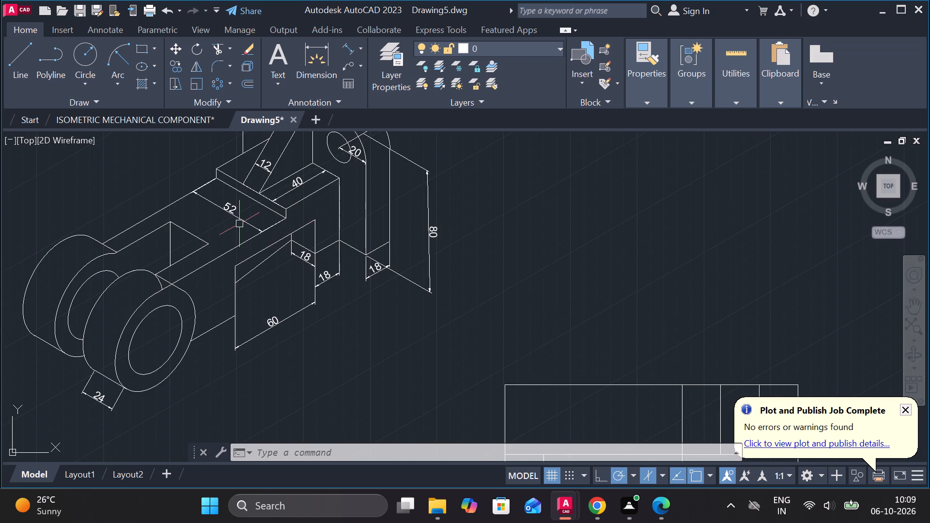
{"action": "middle_click_drag", "start_coordinate": [248, 226], "coordinate": [294, 276]}
{"action": "scroll", "coordinate": [275, 259], "scroll_direction": "up", "scroll_amount": 2}
{"action": "double_click", "coordinate": [273, 257]}
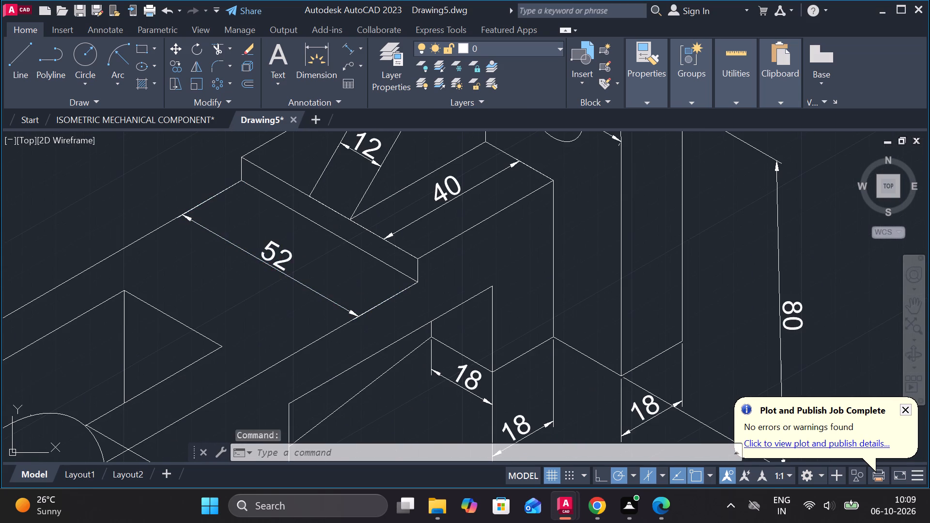
{"action": "key", "text": "BackSpace"}
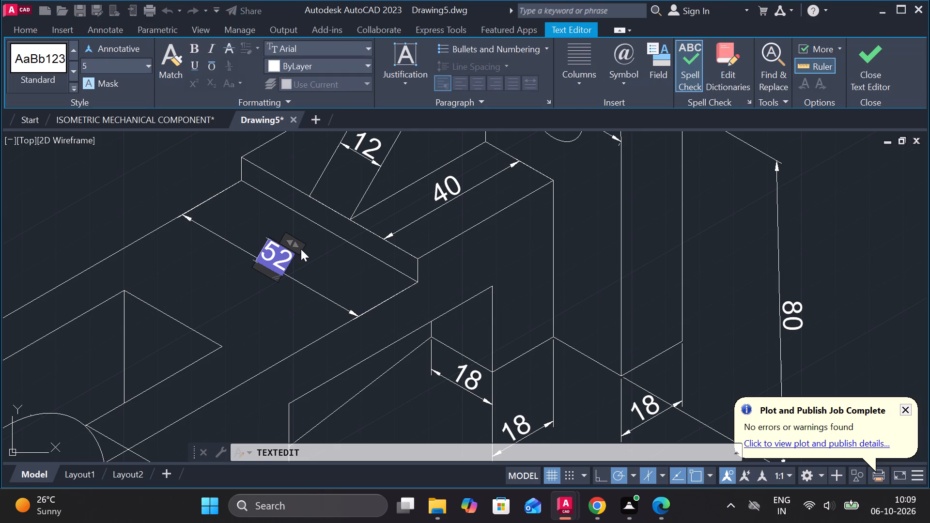
{"action": "key", "text": "BackSpace"}
{"action": "key", "text": "5"}
{"action": "key", "text": "BackSpace"}
{"action": "key", "text": "Right"}
{"action": "key", "text": "Right"}
{"action": "key", "text": "BackSpace"}
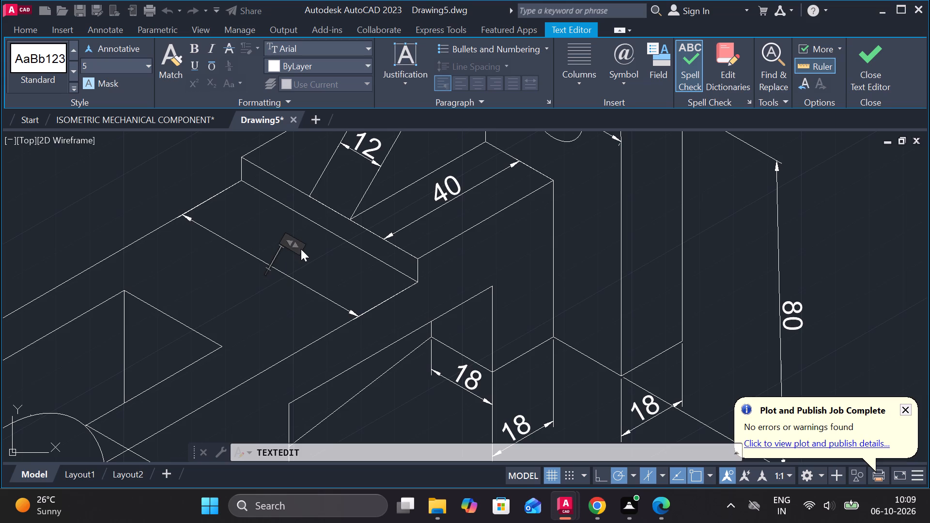
{"action": "type", "text": "54"}
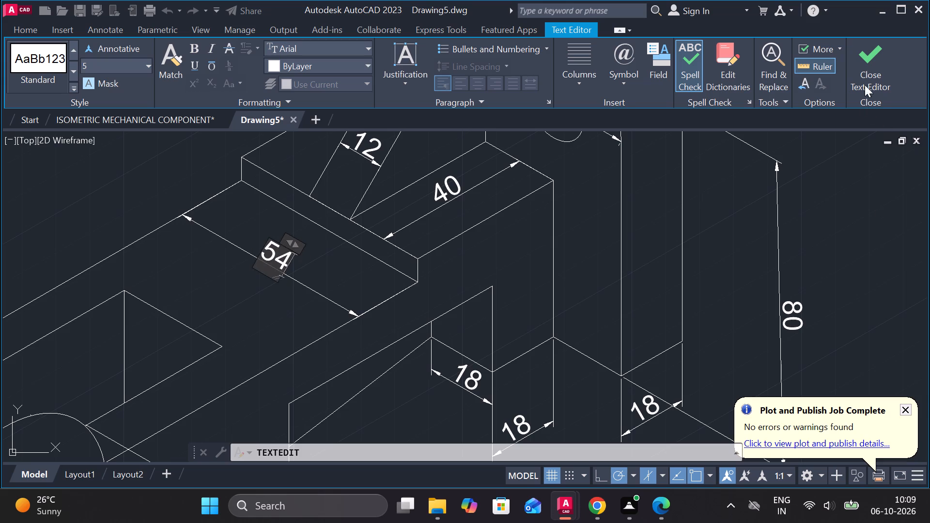
{"action": "left_click", "coordinate": [865, 71]}
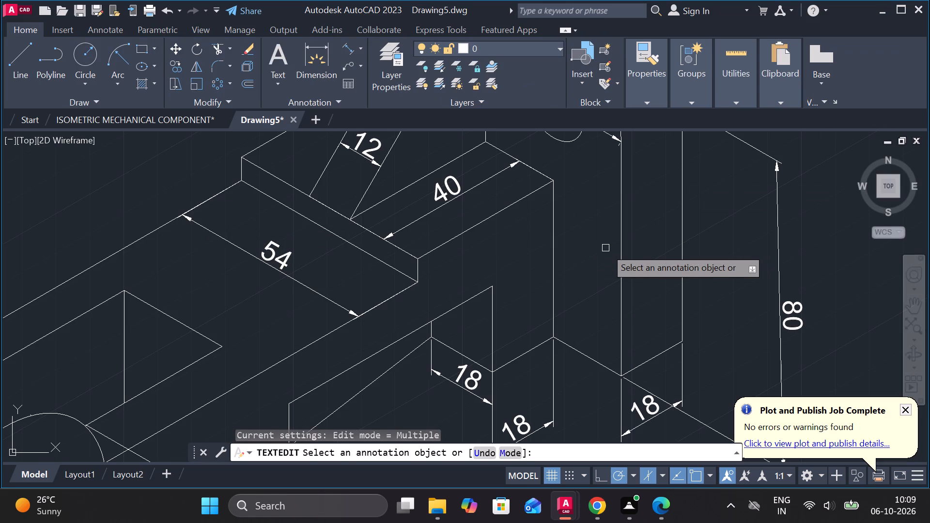
{"action": "scroll", "coordinate": [605, 248], "scroll_direction": "down", "scroll_amount": 1}
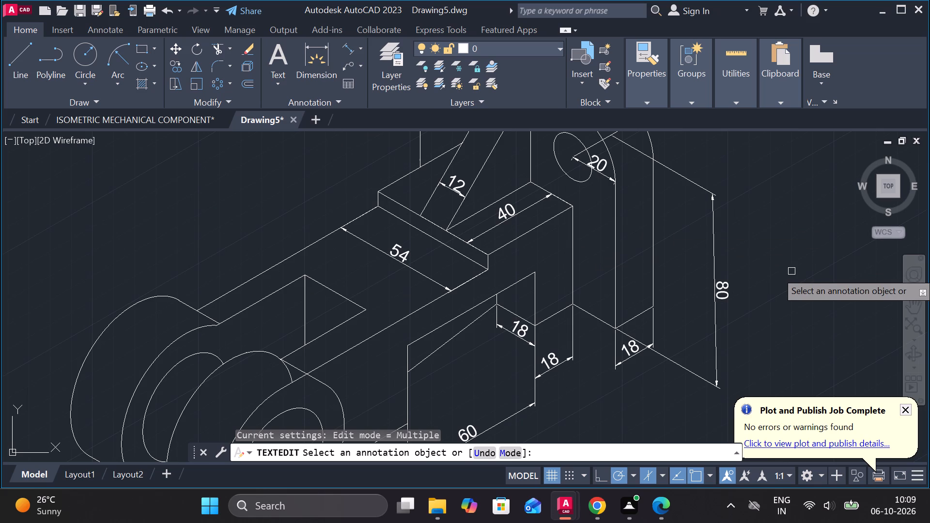
{"action": "scroll", "coordinate": [791, 271], "scroll_direction": "down", "scroll_amount": 3}
{"action": "middle_click_drag", "start_coordinate": [777, 269], "coordinate": [533, 203]}
{"action": "scroll", "coordinate": [646, 246], "scroll_direction": "up", "scroll_amount": 2}
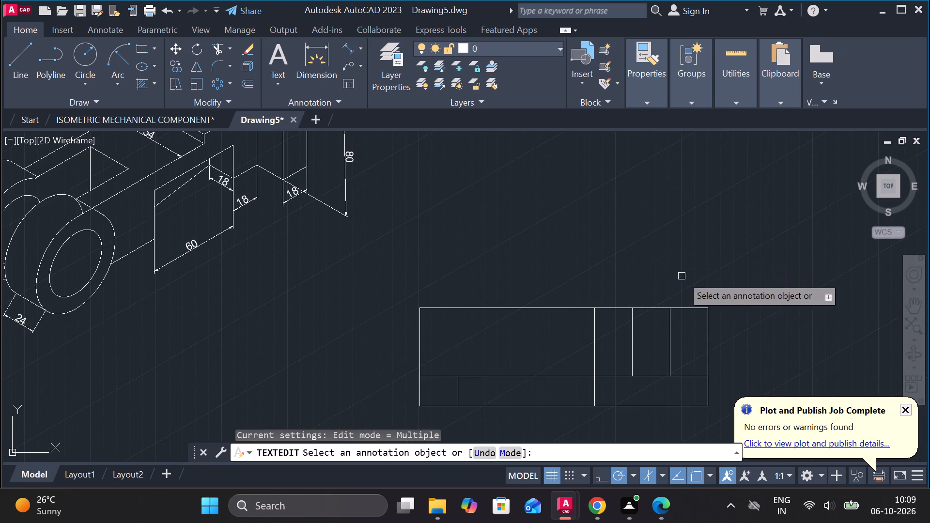
{"action": "middle_click_drag", "start_coordinate": [688, 288], "coordinate": [590, 256]}
{"action": "key", "text": "Escape"}
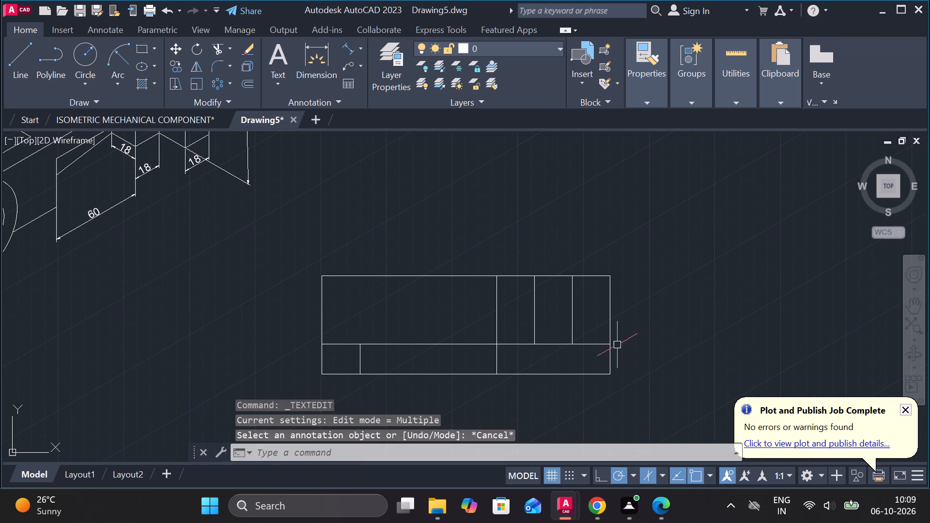
Copy the horizontal divider's segment below the three narrow cells straight up at distances of 7, 14, 21, 28 and 35.
{"action": "left_click", "coordinate": [596, 343]}
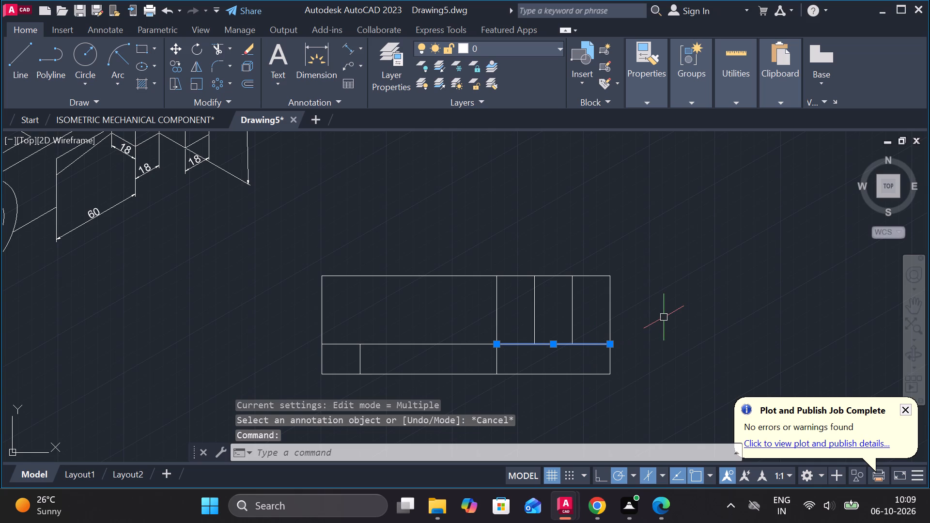
{"action": "key", "text": "o"}
{"action": "key", "text": "BackSpace"}
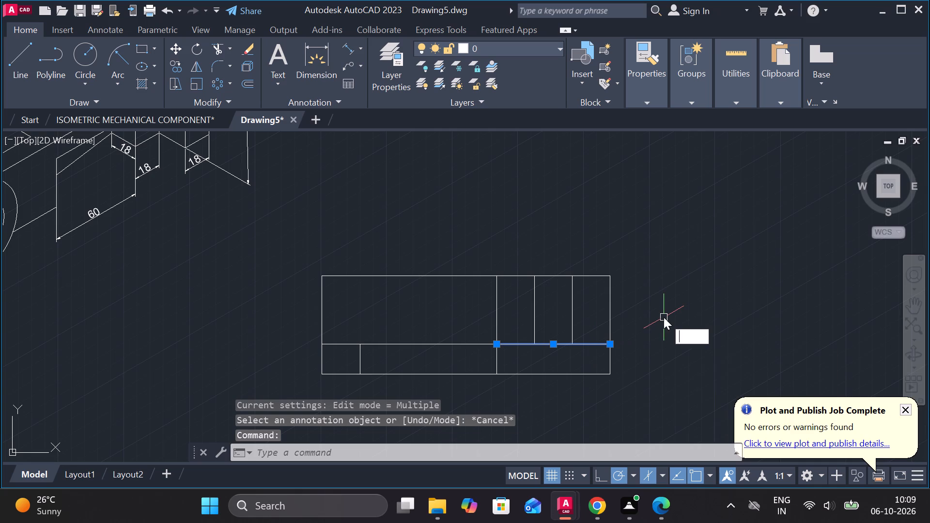
{"action": "type", "text": "CO"}
{"action": "key", "text": "Return"}
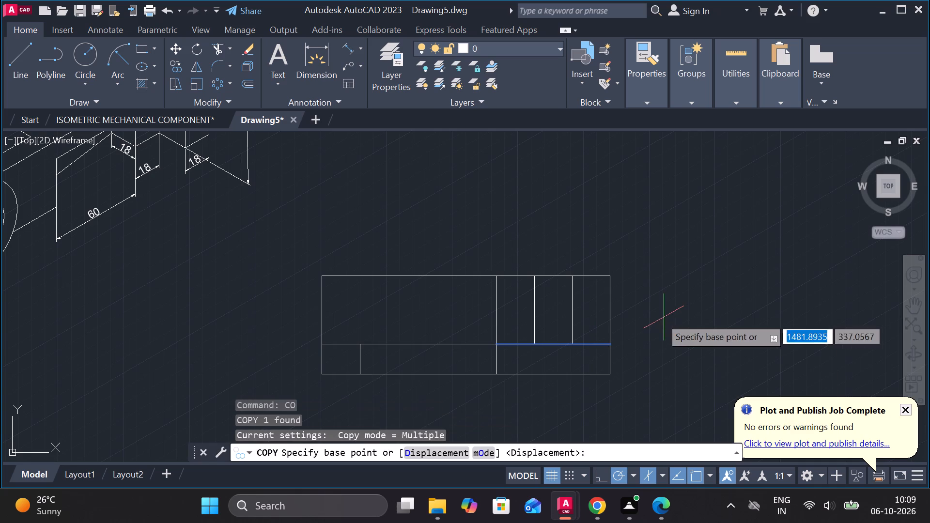
{"action": "left_click", "coordinate": [614, 341]}
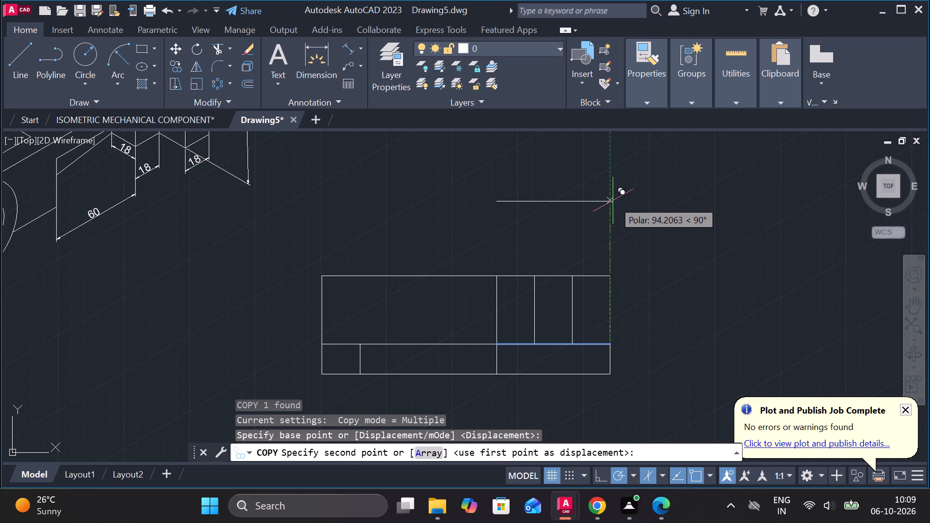
{"action": "key", "text": "7"}
{"action": "key", "text": "Return"}
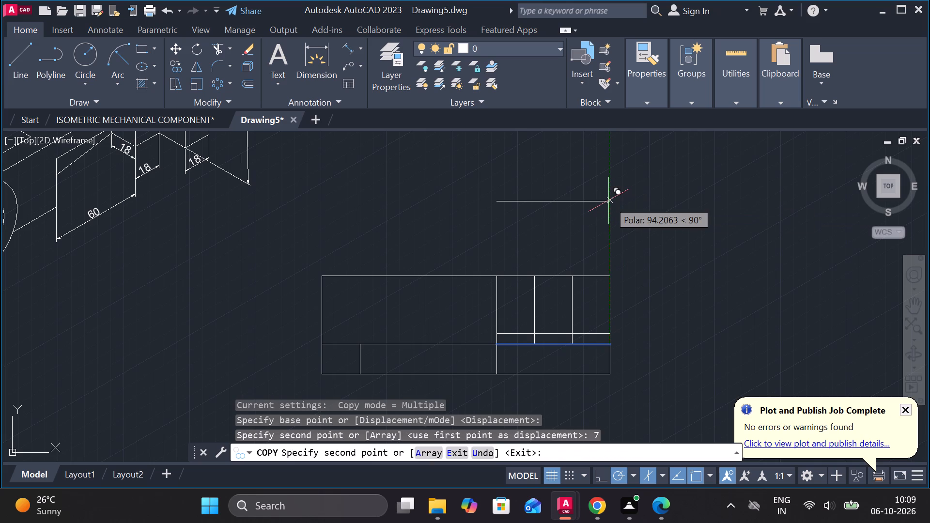
{"action": "type", "text": "14"}
{"action": "key", "text": "Return"}
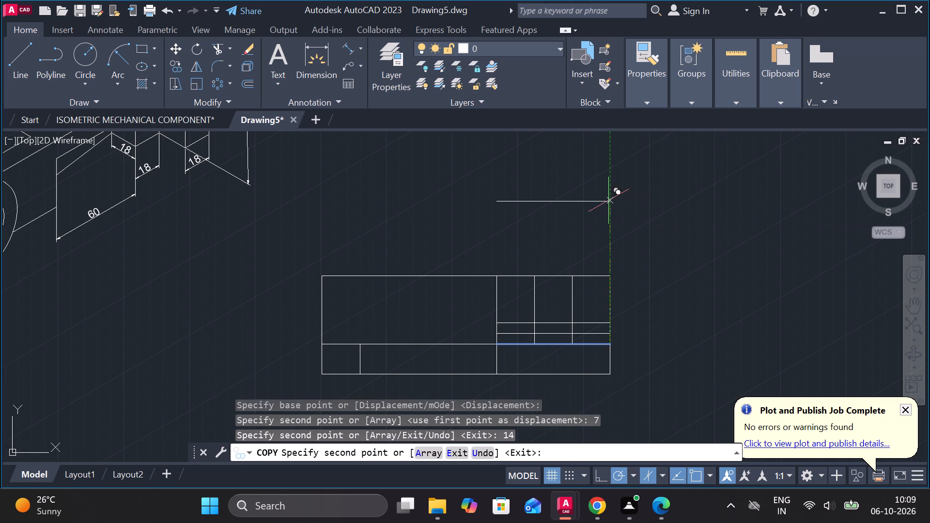
{"action": "type", "text": "21"}
{"action": "key", "text": "Return"}
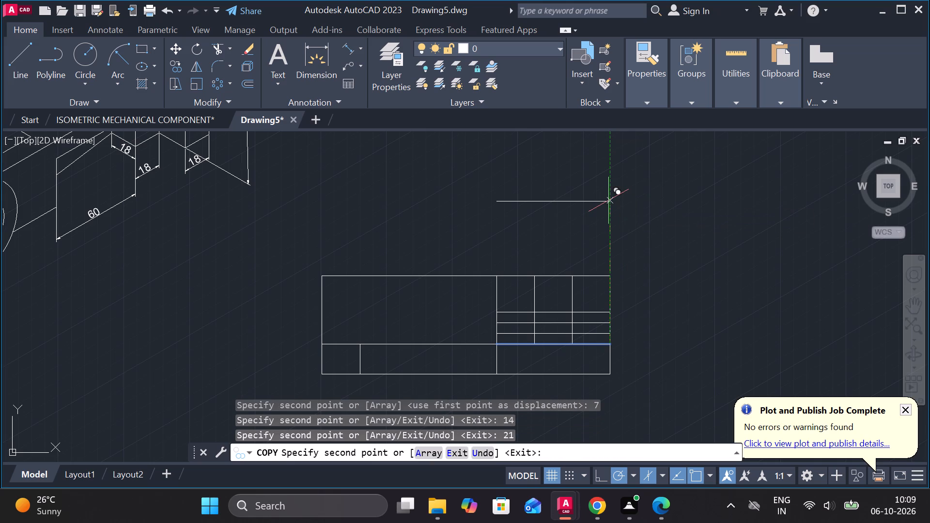
{"action": "type", "text": "28"}
{"action": "key", "text": "Return"}
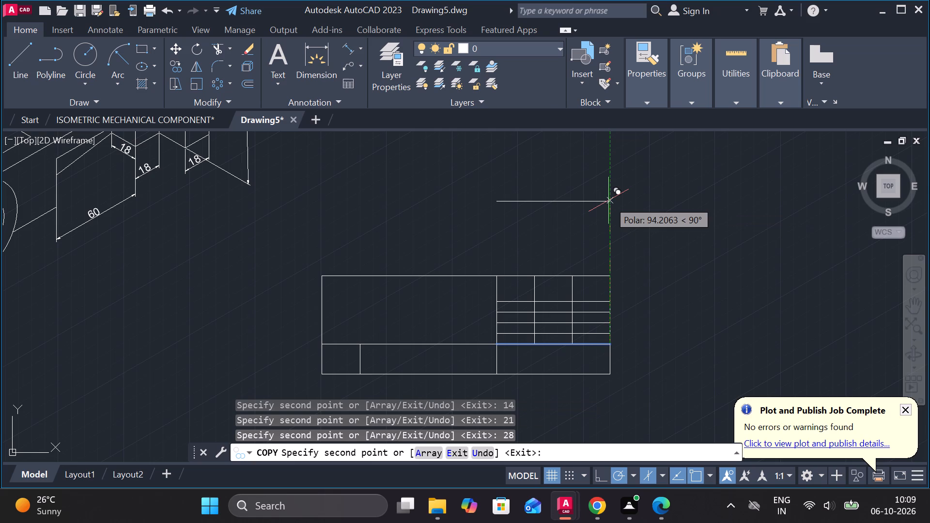
{"action": "type", "text": "35"}
{"action": "key", "text": "Return"}
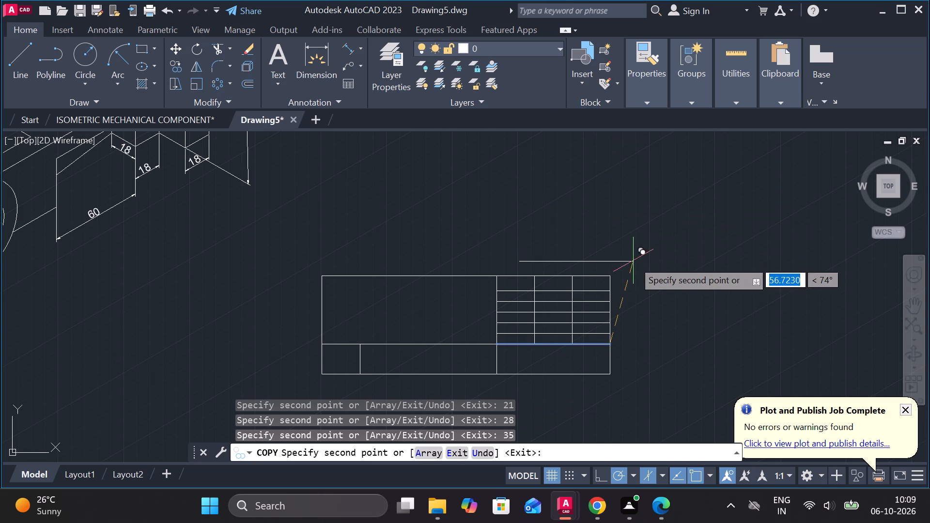
{"action": "key", "text": "Escape"}
Examine the subdivided rectangle and its grid of small rows.
{"action": "scroll", "coordinate": [646, 260], "scroll_direction": "up", "scroll_amount": 1}
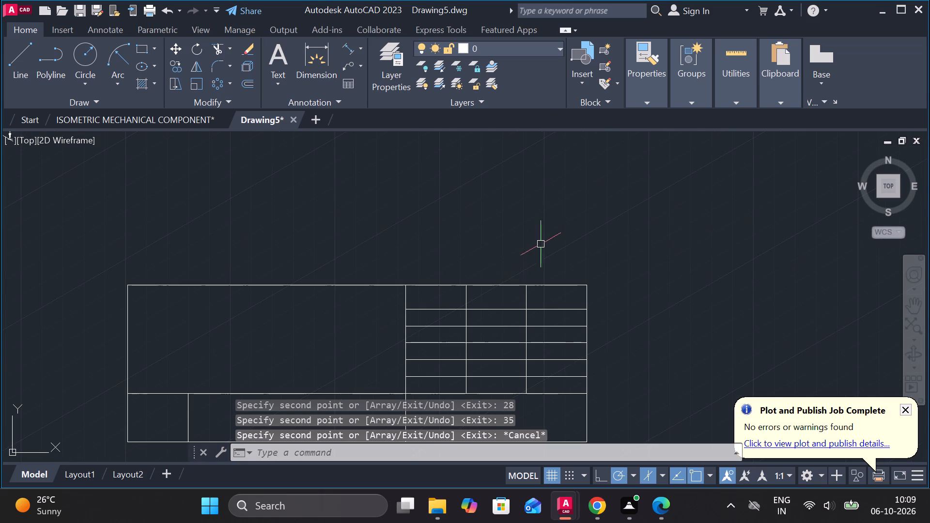
{"action": "middle_click_drag", "start_coordinate": [550, 242], "coordinate": [705, 172]}
{"action": "scroll", "coordinate": [645, 227], "scroll_direction": "up", "scroll_amount": 1}
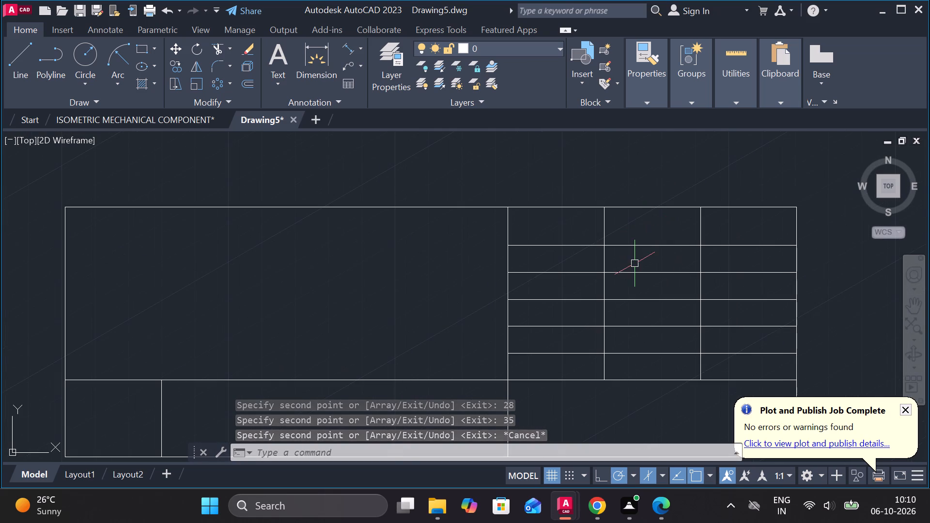
{"action": "middle_click_drag", "start_coordinate": [635, 263], "coordinate": [597, 263]}
{"action": "scroll", "coordinate": [582, 250], "scroll_direction": "down", "scroll_amount": 2}
{"action": "scroll", "coordinate": [502, 317], "scroll_direction": "up", "scroll_amount": 2}
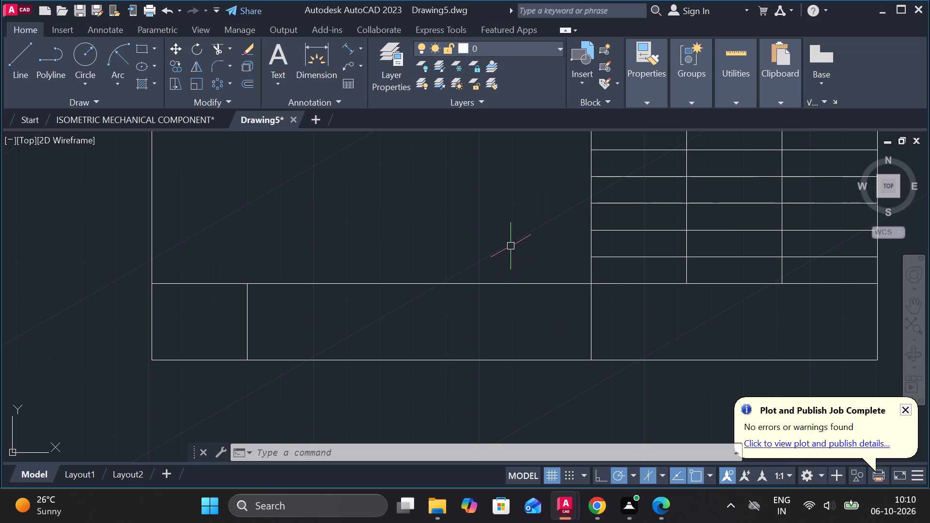
{"action": "middle_click_drag", "start_coordinate": [511, 237], "coordinate": [378, 300]}
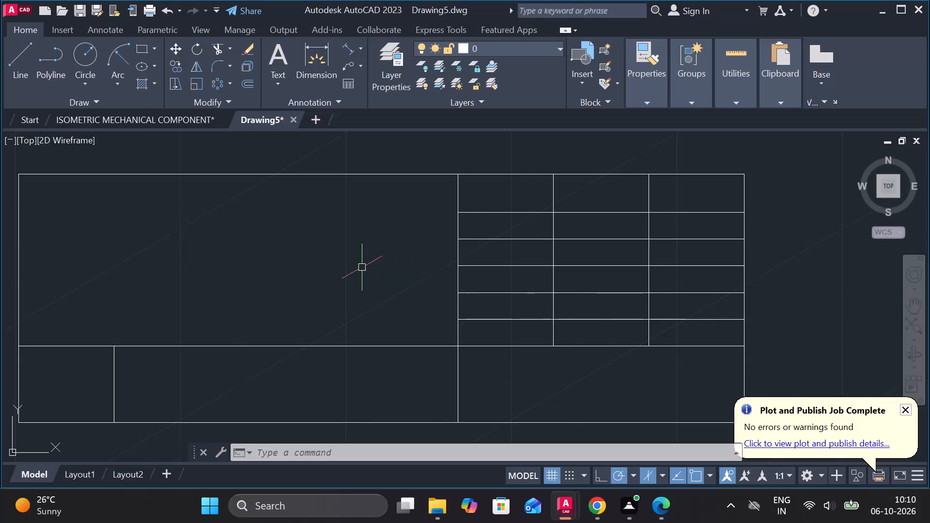
{"action": "scroll", "coordinate": [317, 172], "scroll_direction": "down", "scroll_amount": 1}
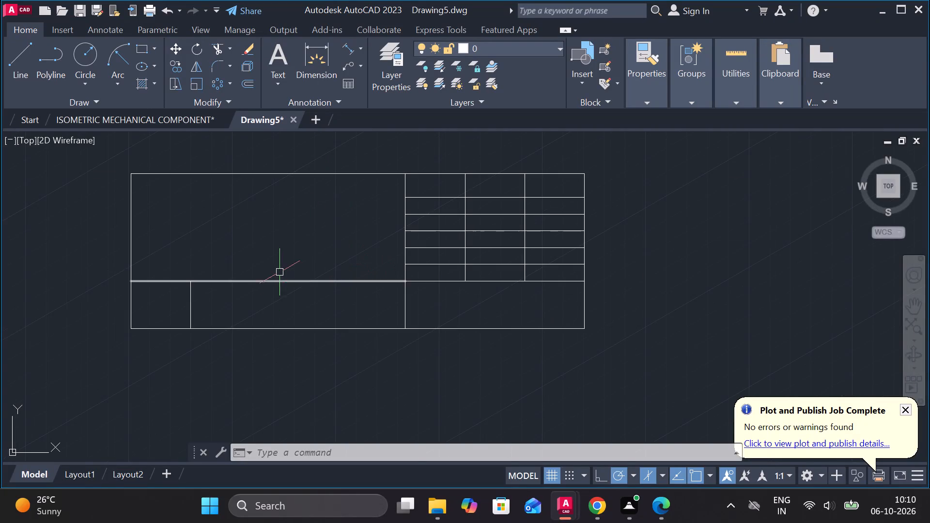
{"action": "middle_click_drag", "start_coordinate": [300, 272], "coordinate": [364, 323]}
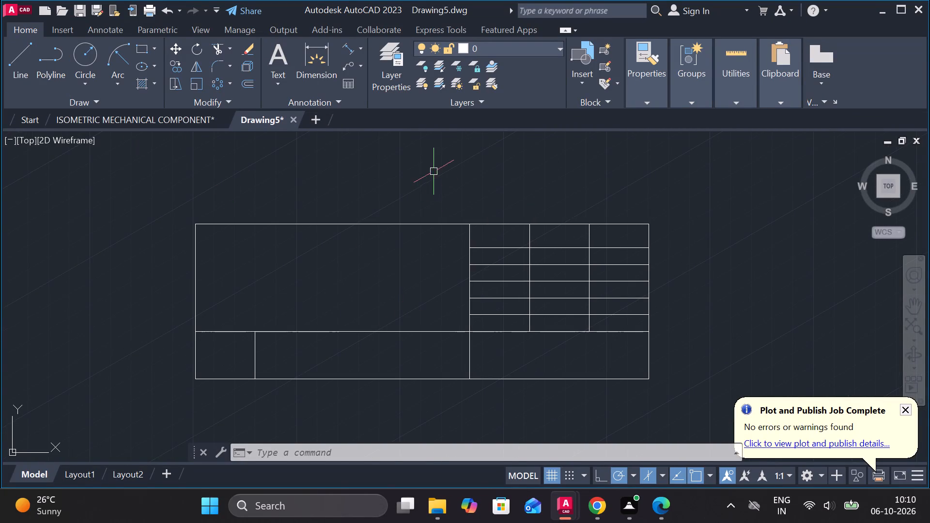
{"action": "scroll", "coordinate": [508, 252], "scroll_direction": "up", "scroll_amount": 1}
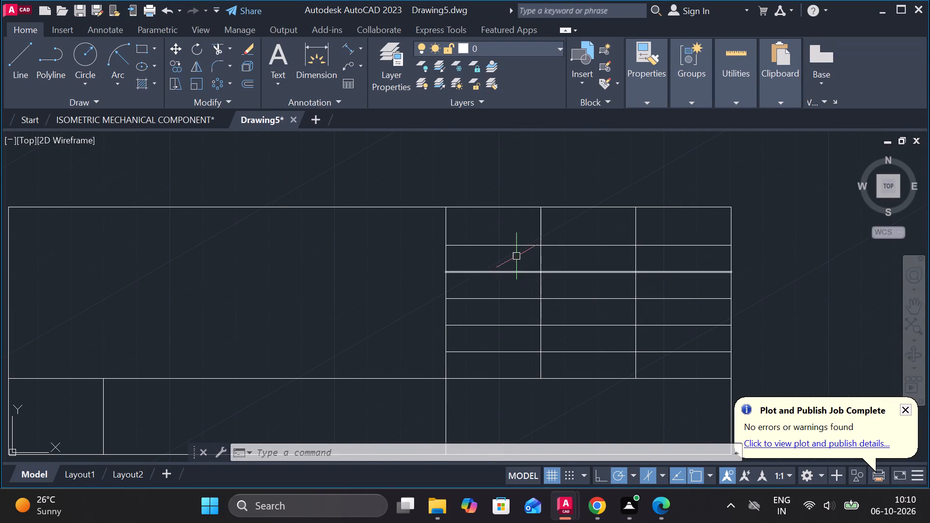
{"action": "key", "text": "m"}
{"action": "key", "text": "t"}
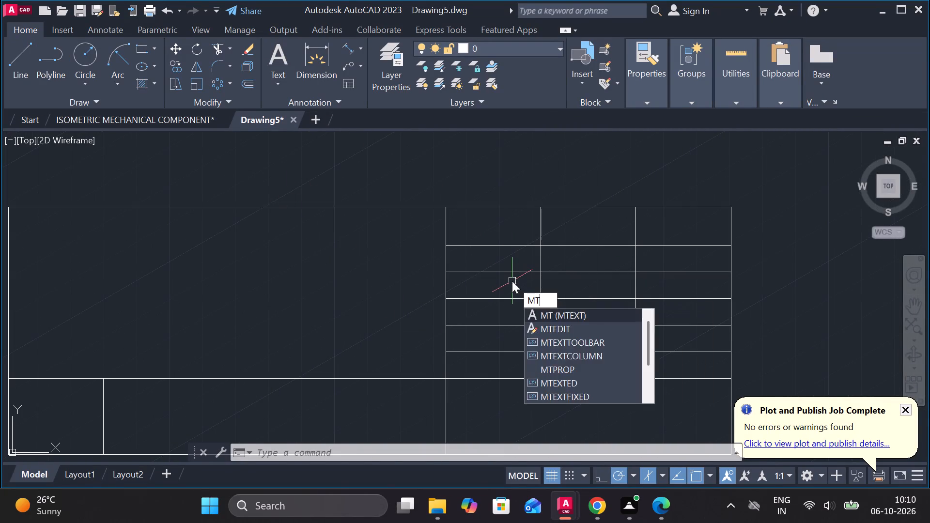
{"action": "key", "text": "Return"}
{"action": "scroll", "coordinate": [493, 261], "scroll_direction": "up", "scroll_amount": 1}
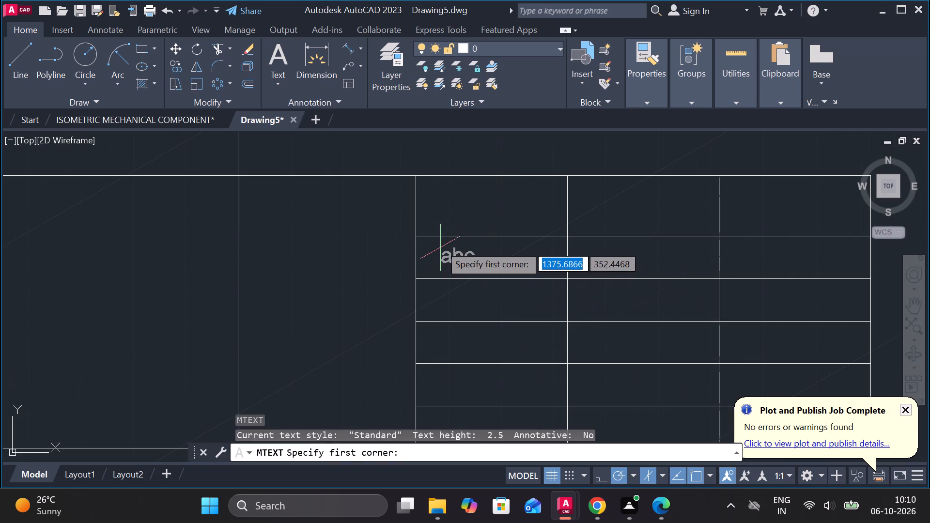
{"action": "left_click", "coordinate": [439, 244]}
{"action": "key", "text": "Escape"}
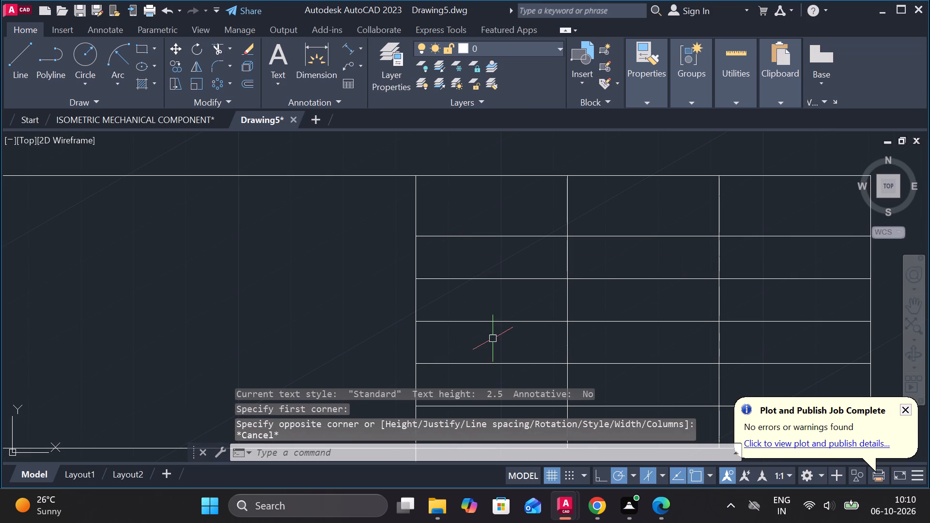
Add the multiline text DESIGNED in the grid's first column, in the second row from the top.
{"action": "key", "text": "m"}
{"action": "key", "text": "t"}
{"action": "key", "text": "Return"}
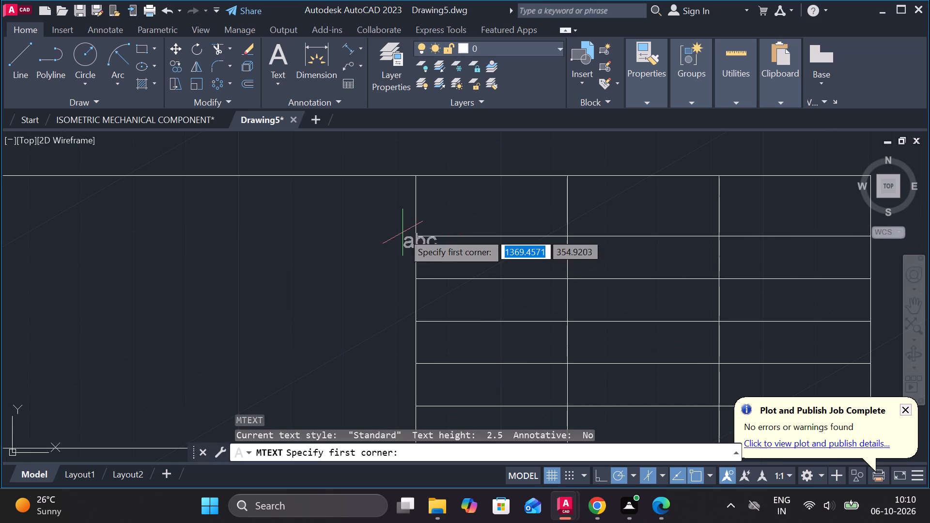
{"action": "scroll", "coordinate": [403, 232], "scroll_direction": "up", "scroll_amount": 2}
{"action": "left_click", "coordinate": [467, 261]}
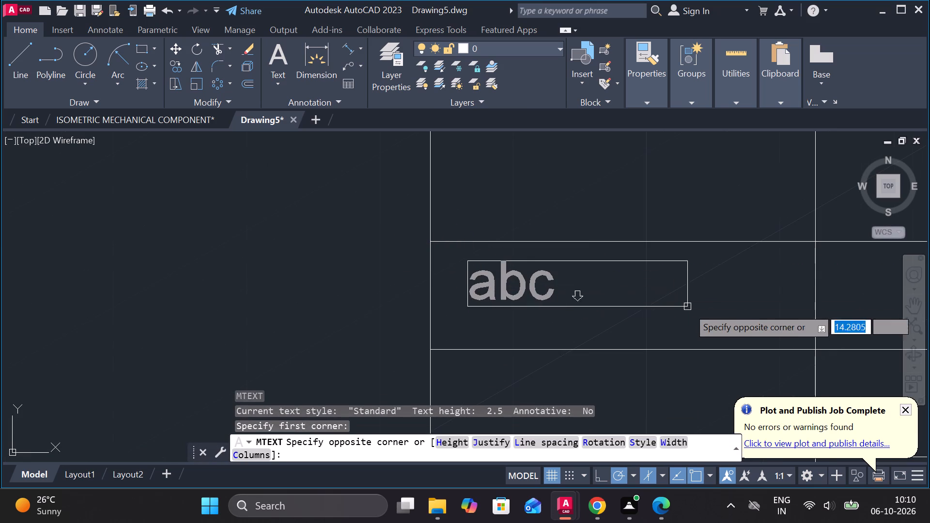
{"action": "left_click", "coordinate": [768, 328]}
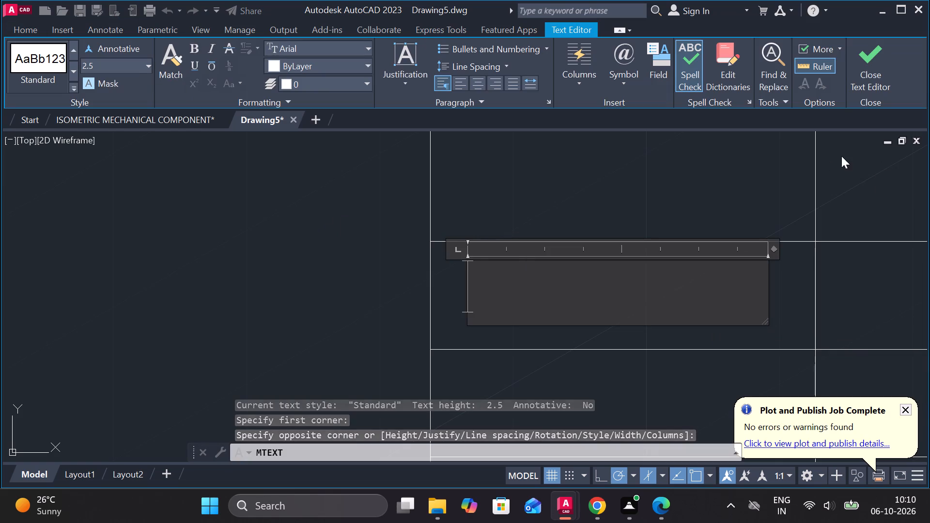
{"action": "type", "text": "DESI"}
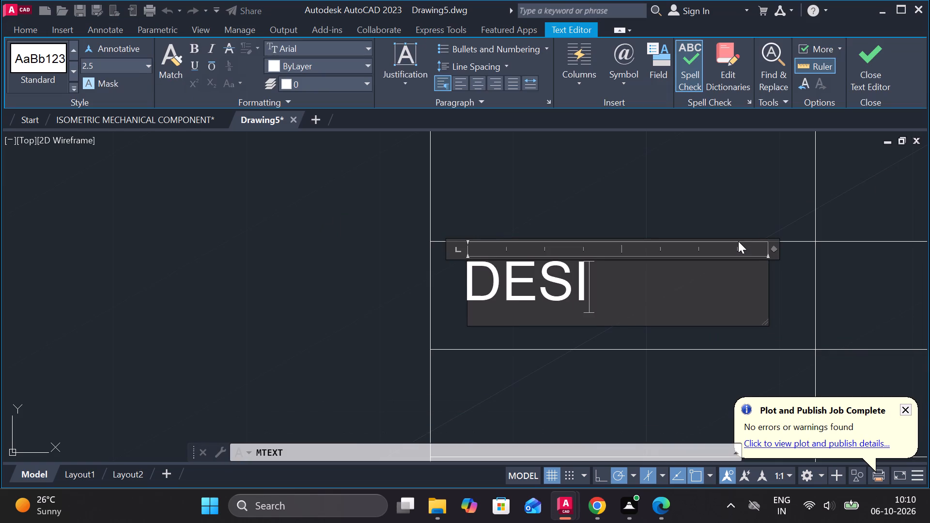
{"action": "key", "text": "BackSpace"}
{"action": "key", "text": "BackSpace"}
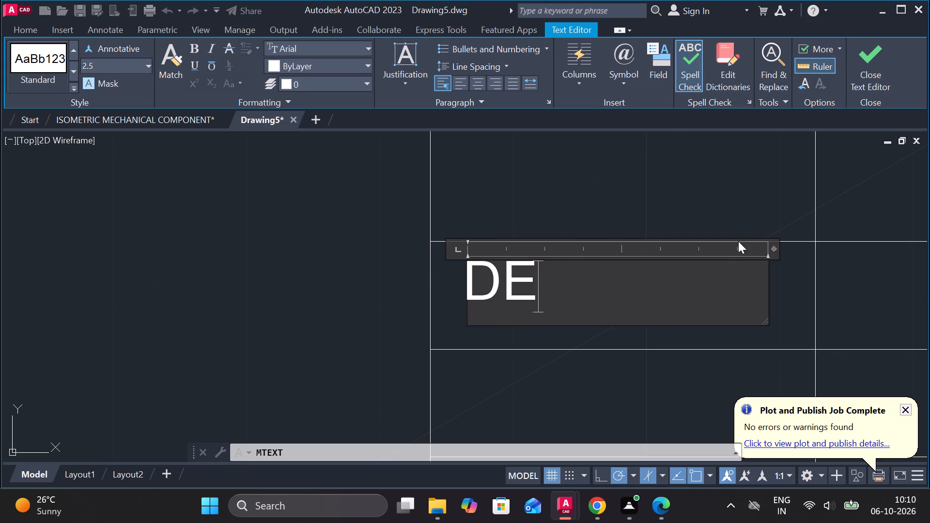
{"action": "key", "text": "BackSpace"}
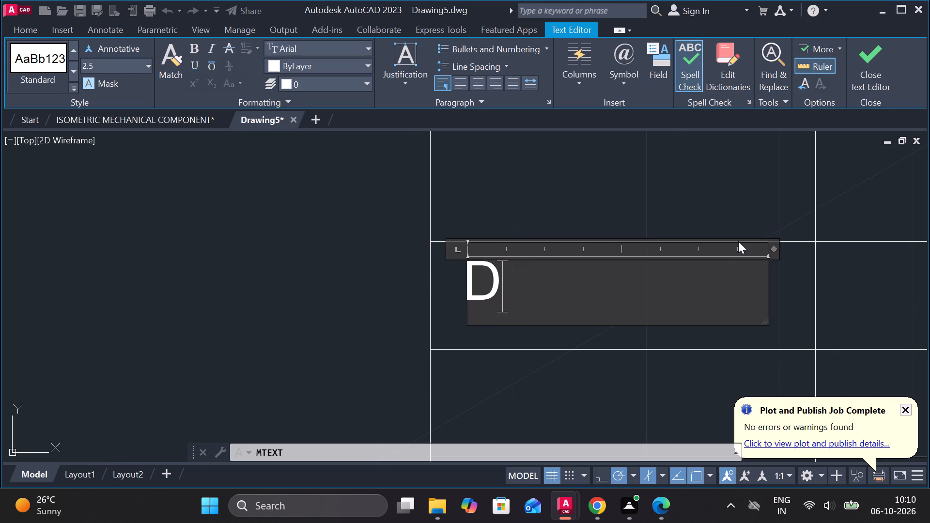
{"action": "key", "text": "i"}
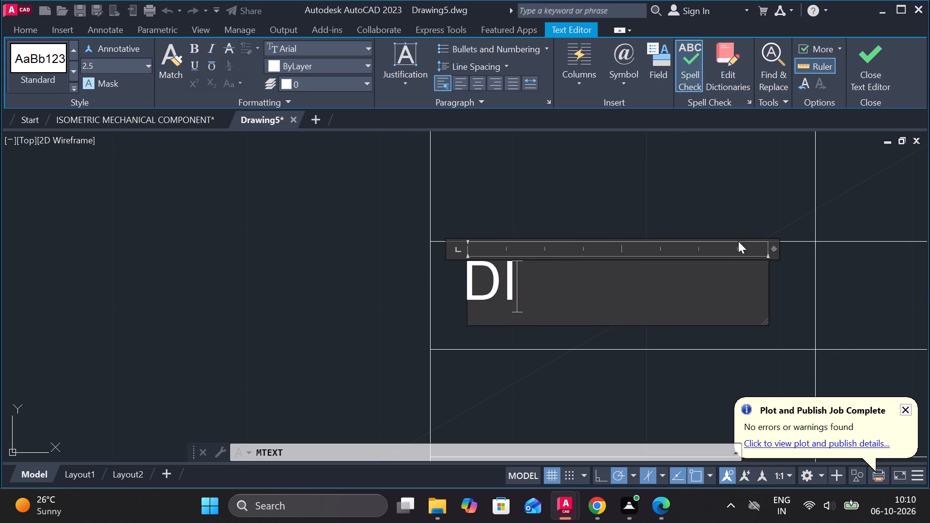
{"action": "key", "text": "BackSpace"}
{"action": "type", "text": "ESI"}
{"action": "type", "text": "GNED"}
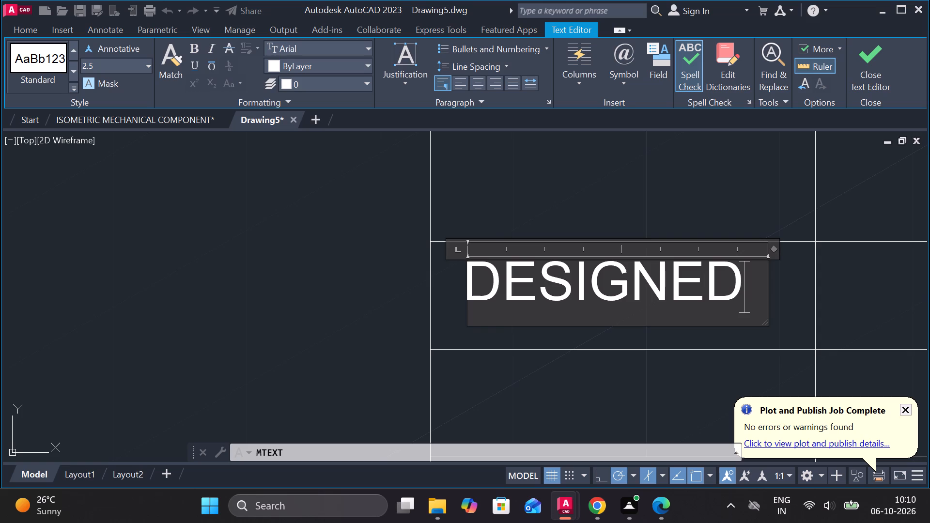
{"action": "left_click", "coordinate": [865, 49]}
Copy the DESIGNED text straight down into the four rows below it, at distances of about 7.8, 14.3, 21.6 and 28.4.
{"action": "scroll", "coordinate": [703, 193], "scroll_direction": "down", "scroll_amount": 2}
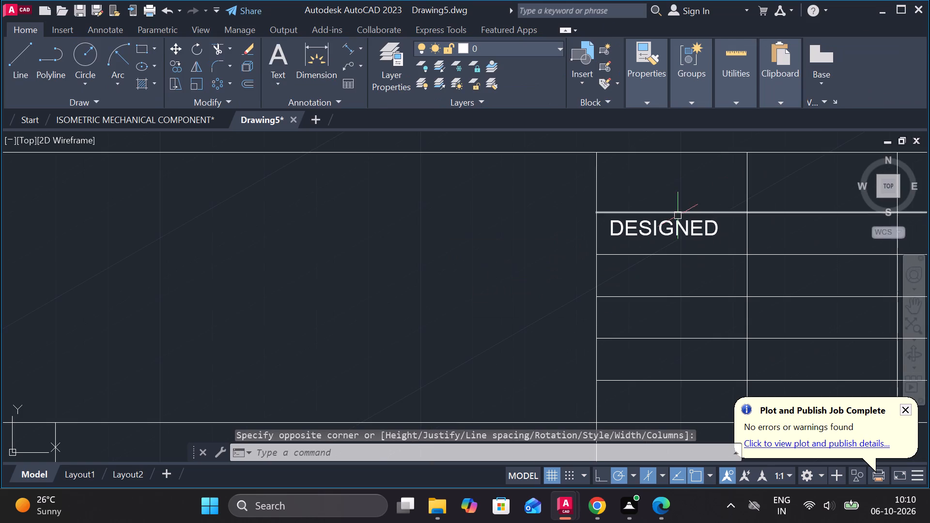
{"action": "scroll", "coordinate": [677, 236], "scroll_direction": "up", "scroll_amount": 1}
{"action": "left_click", "coordinate": [679, 223]}
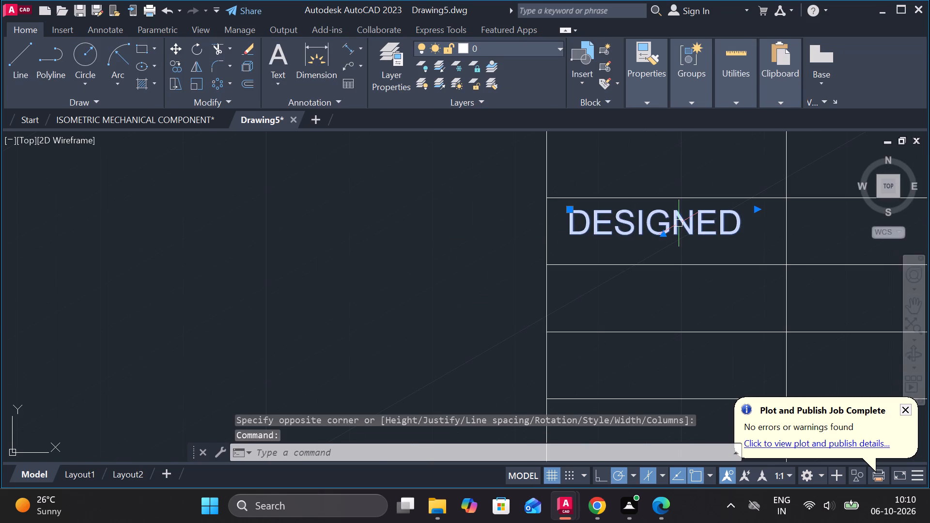
{"action": "type", "text": "CO"}
{"action": "key", "text": "Return"}
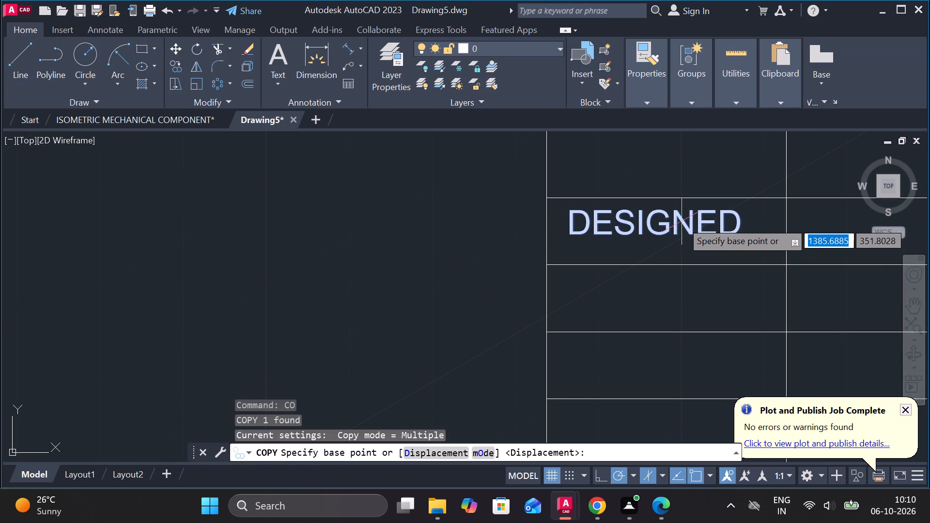
{"action": "left_click", "coordinate": [568, 214]}
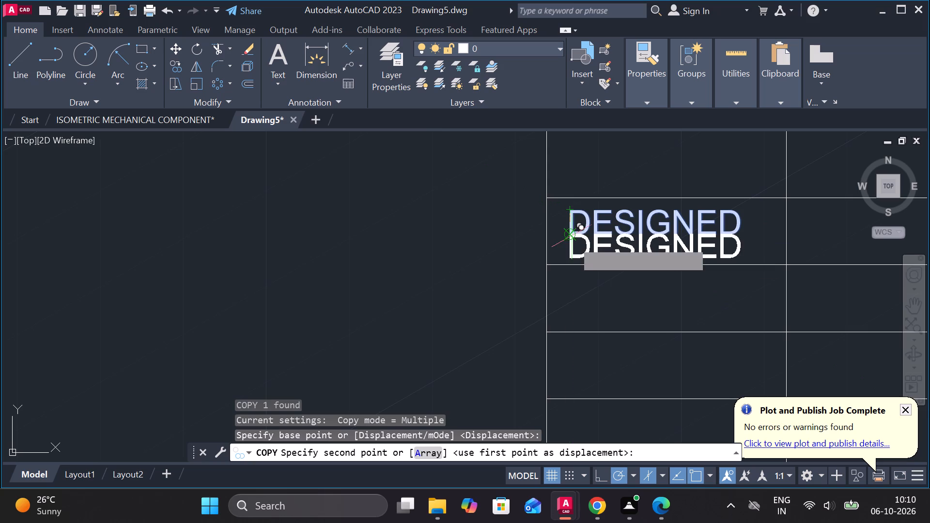
{"action": "left_click", "coordinate": [573, 286]}
{"action": "middle_click_drag", "start_coordinate": [573, 286], "coordinate": [537, 217]}
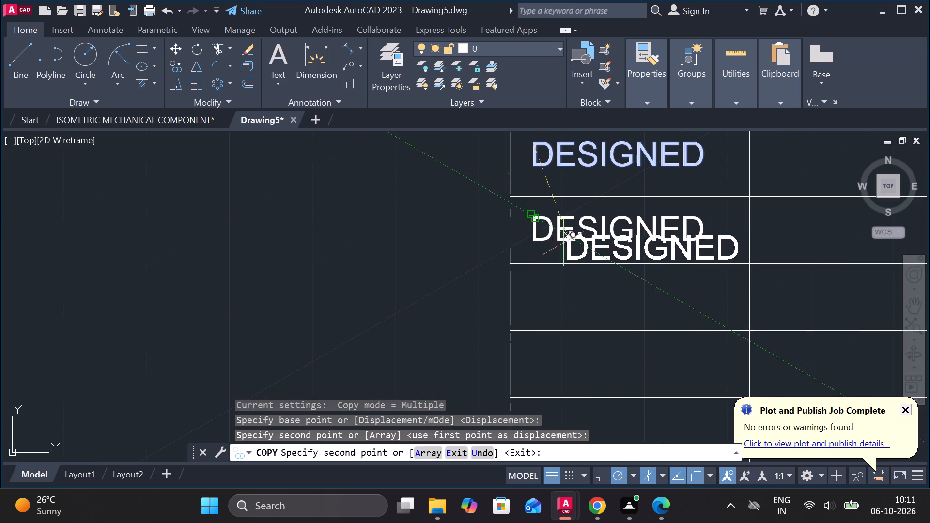
{"action": "left_click", "coordinate": [531, 281]}
{"action": "scroll", "coordinate": [531, 281], "scroll_direction": "down", "scroll_amount": 2}
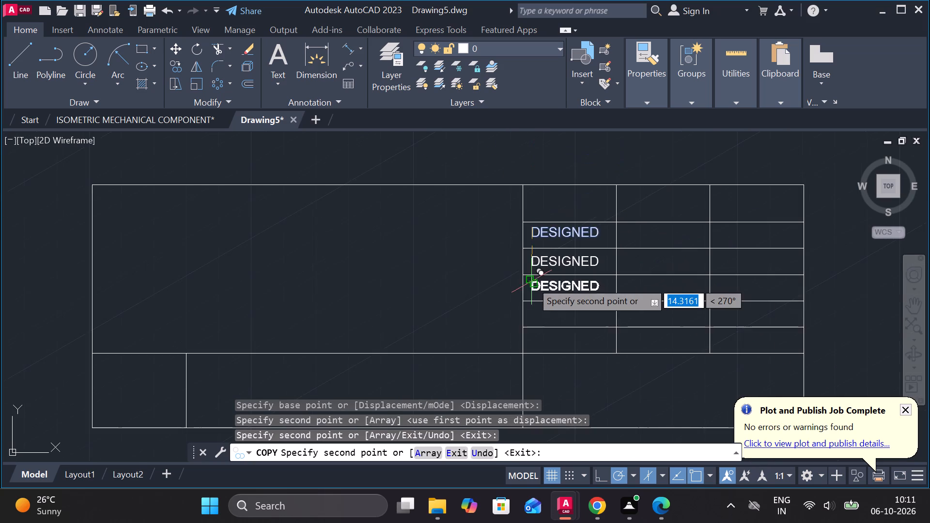
{"action": "scroll", "coordinate": [525, 299], "scroll_direction": "up", "scroll_amount": 2}
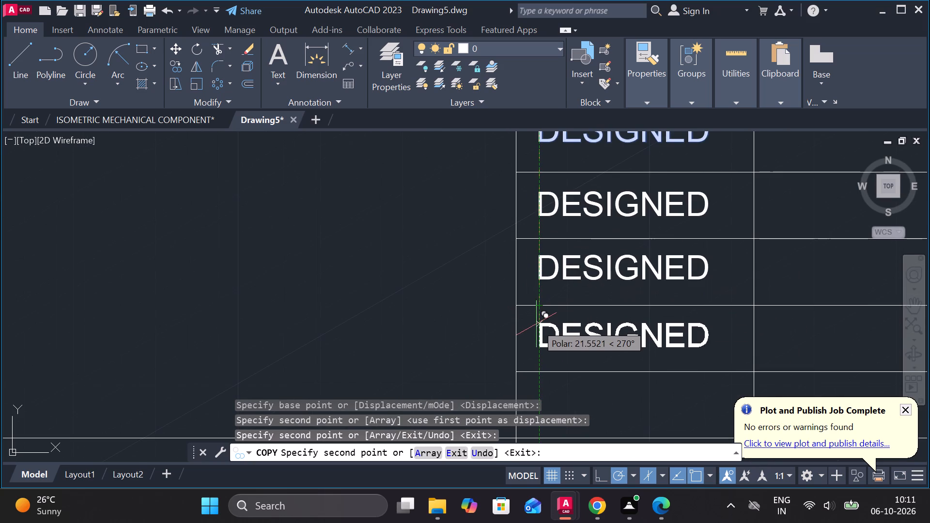
{"action": "left_click", "coordinate": [536, 324]}
{"action": "scroll", "coordinate": [537, 322], "scroll_direction": "down", "scroll_amount": 2}
{"action": "middle_click_drag", "start_coordinate": [555, 347], "coordinate": [568, 296]}
{"action": "scroll", "coordinate": [571, 298], "scroll_direction": "up", "scroll_amount": 2}
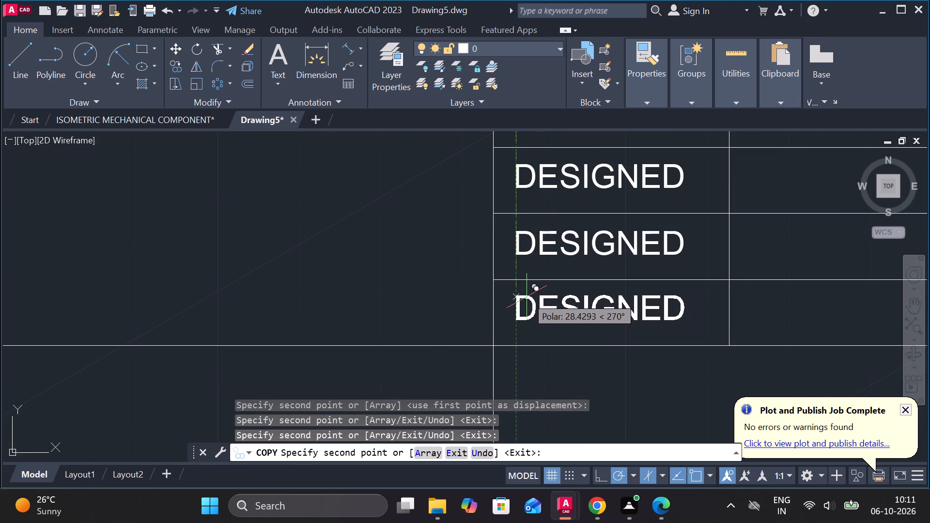
{"action": "left_click", "coordinate": [527, 297]}
Place copies of the DESIGNED text in the top row's second and third column cells of the grid.
{"action": "scroll", "coordinate": [528, 292], "scroll_direction": "down", "scroll_amount": 2}
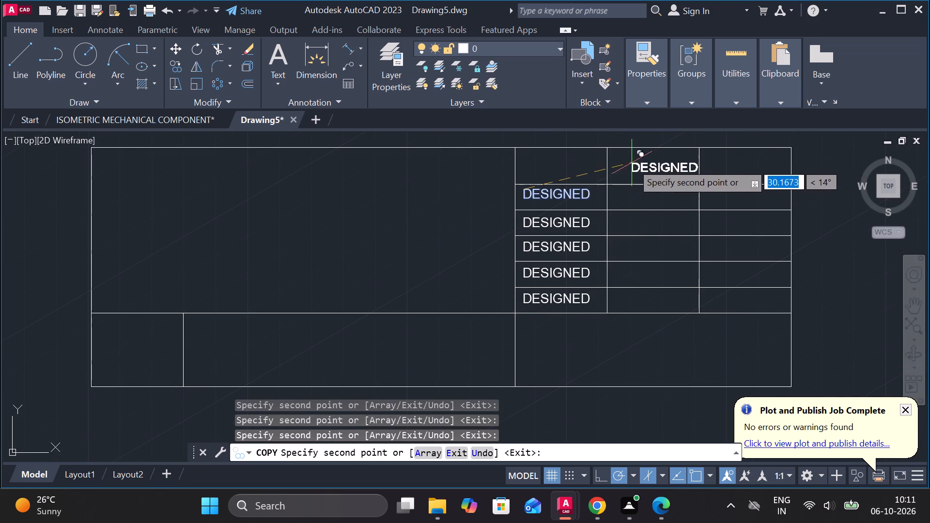
{"action": "scroll", "coordinate": [627, 163], "scroll_direction": "up", "scroll_amount": 1}
{"action": "middle_click_drag", "start_coordinate": [628, 163], "coordinate": [605, 218]}
{"action": "scroll", "coordinate": [607, 221], "scroll_direction": "up", "scroll_amount": 1}
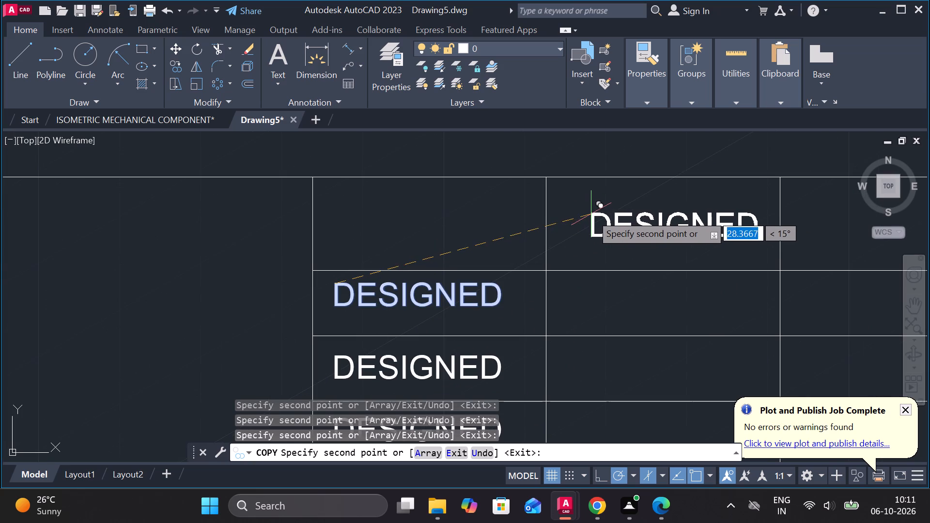
{"action": "left_click", "coordinate": [579, 209]}
{"action": "scroll", "coordinate": [590, 209], "scroll_direction": "down", "scroll_amount": 1}
{"action": "middle_click_drag", "start_coordinate": [590, 209], "coordinate": [471, 223]}
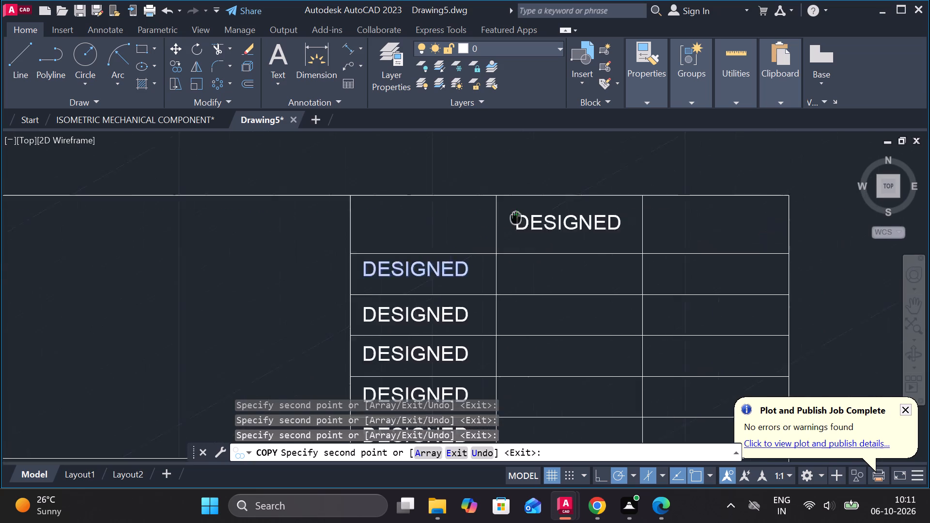
{"action": "middle_click_drag", "start_coordinate": [471, 223], "coordinate": [469, 224]}
{"action": "left_click", "coordinate": [607, 224]}
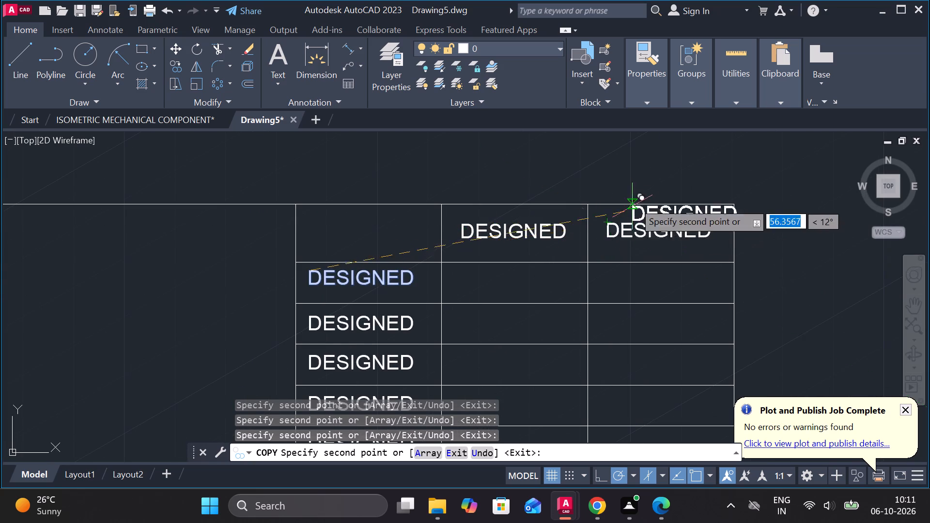
Place copies of DESIGNED in the title block's bottom-left narrow cell, the large empty upper cell and the wide bottom cell.
{"action": "scroll", "coordinate": [634, 202], "scroll_direction": "down", "scroll_amount": 3}
{"action": "scroll", "coordinate": [396, 290], "scroll_direction": "up", "scroll_amount": 2}
{"action": "scroll", "coordinate": [375, 246], "scroll_direction": "up", "scroll_amount": 2}
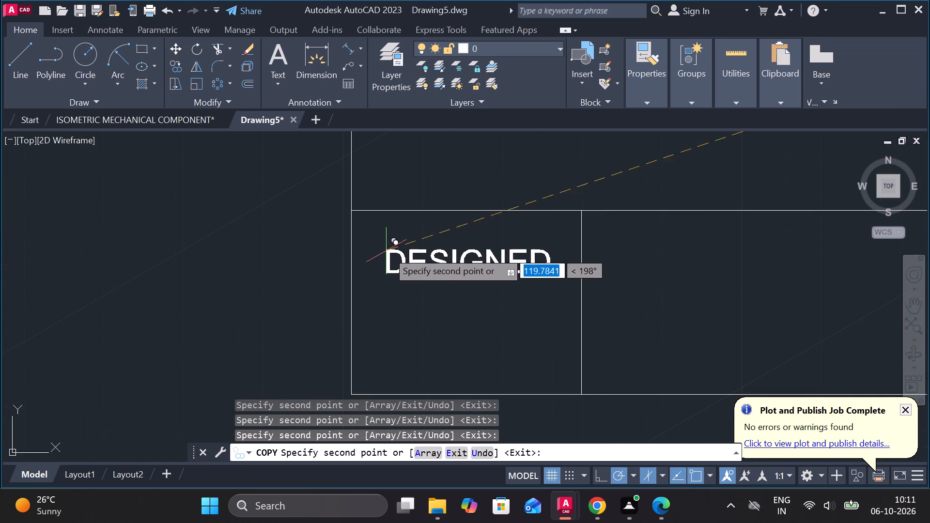
{"action": "left_click", "coordinate": [382, 238]}
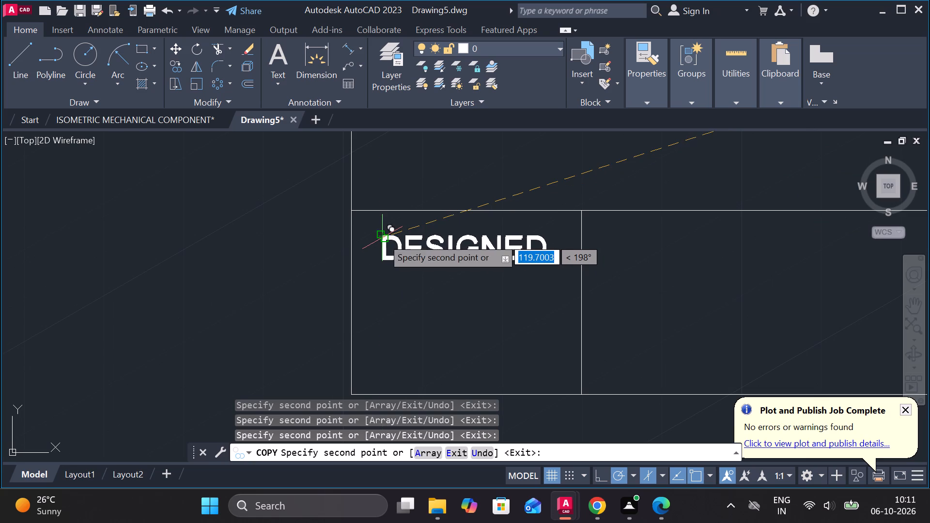
{"action": "scroll", "coordinate": [387, 238], "scroll_direction": "down", "scroll_amount": 3}
{"action": "middle_click_drag", "start_coordinate": [558, 263], "coordinate": [485, 277]}
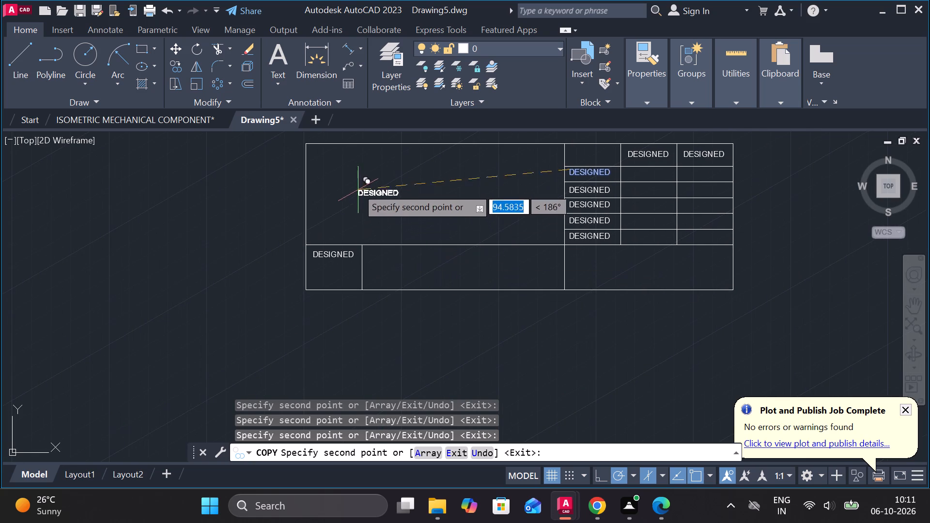
{"action": "left_click", "coordinate": [345, 176]}
{"action": "scroll", "coordinate": [369, 252], "scroll_direction": "up", "scroll_amount": 2}
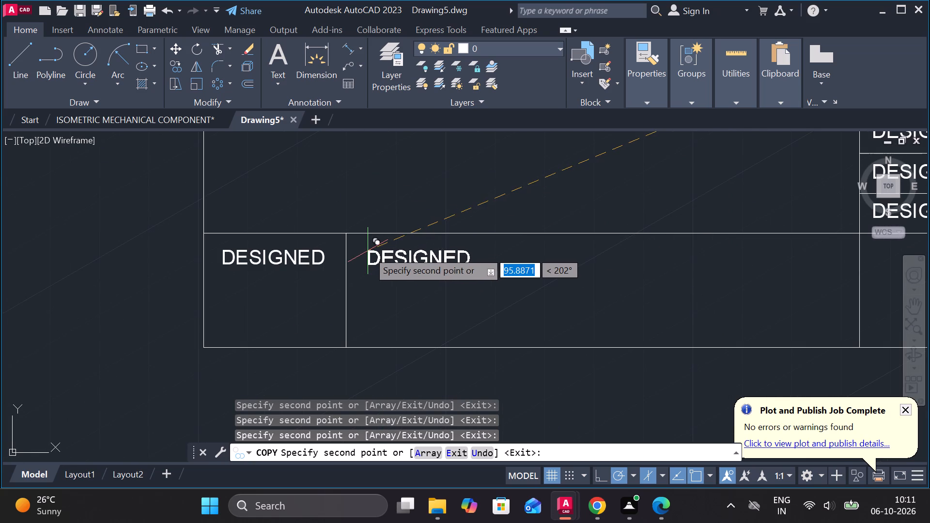
{"action": "left_click", "coordinate": [368, 251]}
Place two copies of DESIGNED in the cell below the grid, one near its upper left and one toward its lower right.
{"action": "scroll", "coordinate": [449, 251], "scroll_direction": "down", "scroll_amount": 2}
{"action": "scroll", "coordinate": [633, 250], "scroll_direction": "up", "scroll_amount": 2}
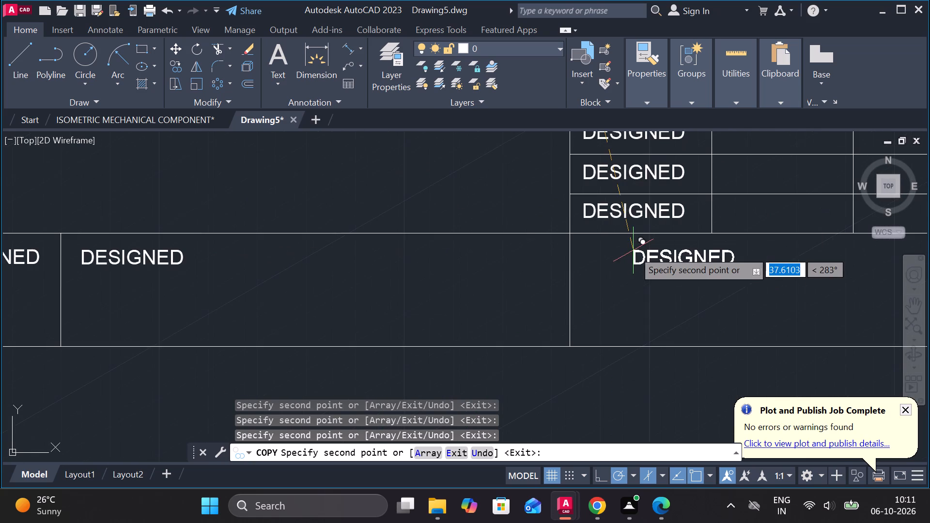
{"action": "middle_click_drag", "start_coordinate": [633, 253], "coordinate": [574, 250]}
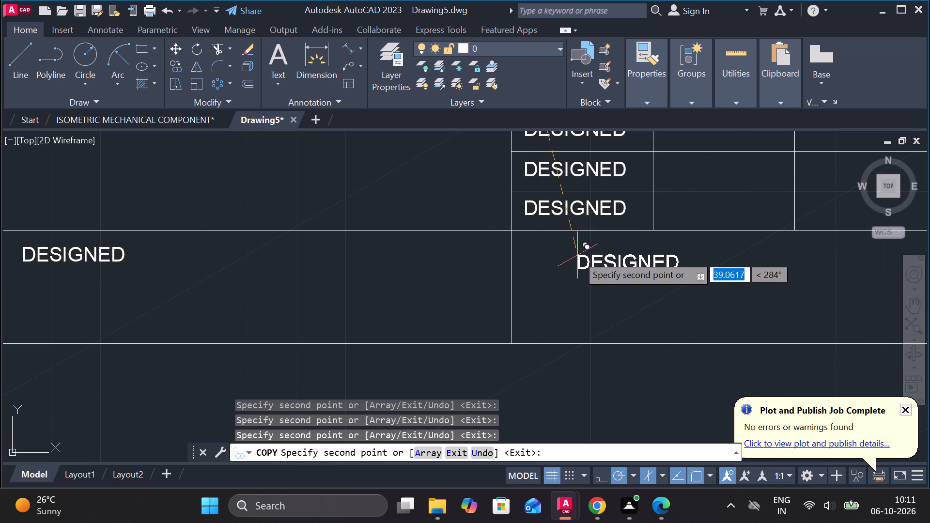
{"action": "left_click", "coordinate": [572, 252]}
{"action": "middle_click_drag", "start_coordinate": [671, 282], "coordinate": [427, 323]}
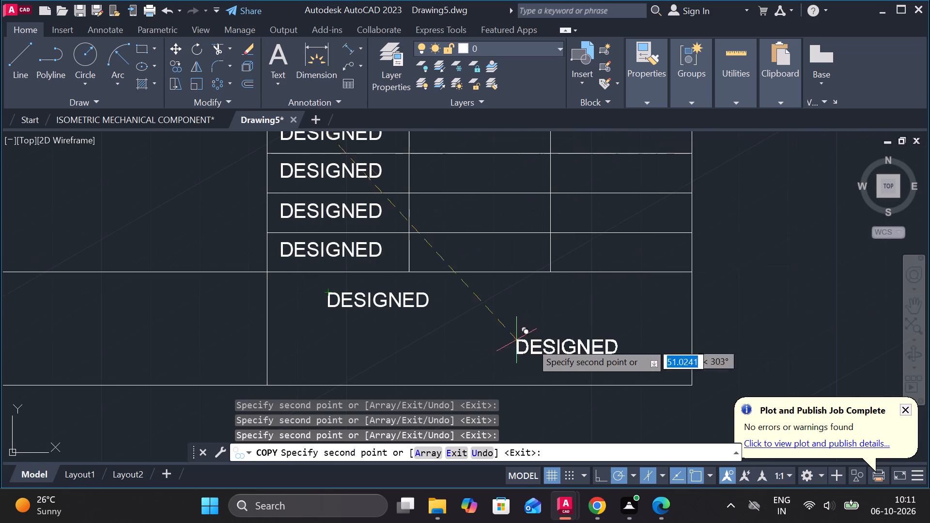
{"action": "left_click", "coordinate": [536, 349]}
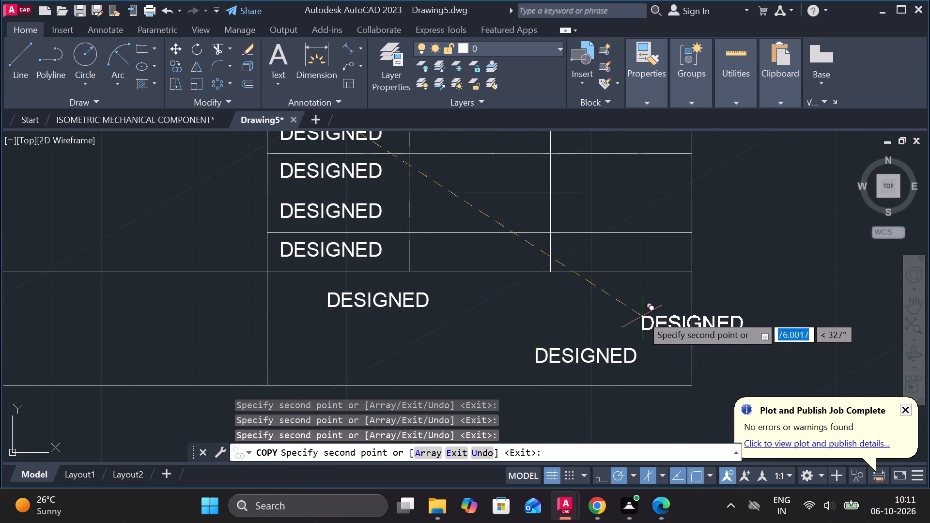
{"action": "key", "text": "Escape"}
Replace the text in the top row's second column with NAME and centre it.
{"action": "scroll", "coordinate": [614, 302], "scroll_direction": "down", "scroll_amount": 2}
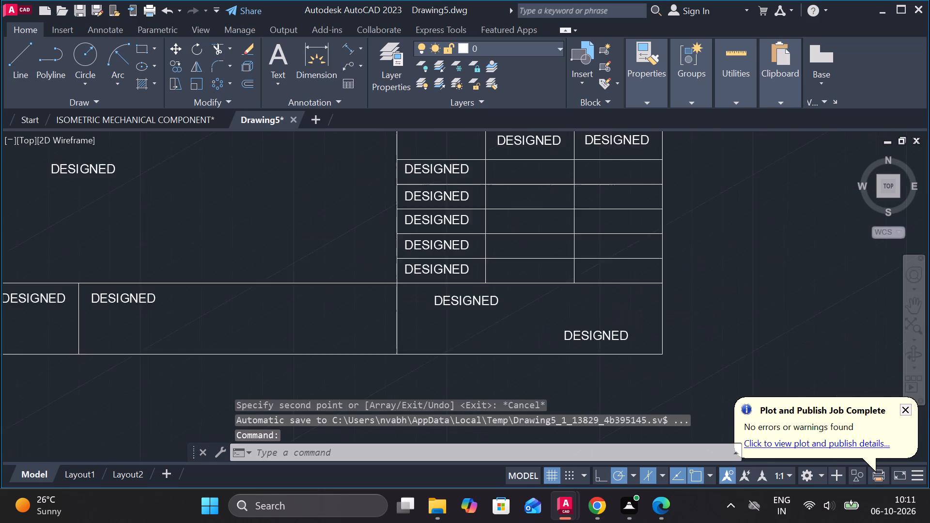
{"action": "scroll", "coordinate": [473, 210], "scroll_direction": "up", "scroll_amount": 2}
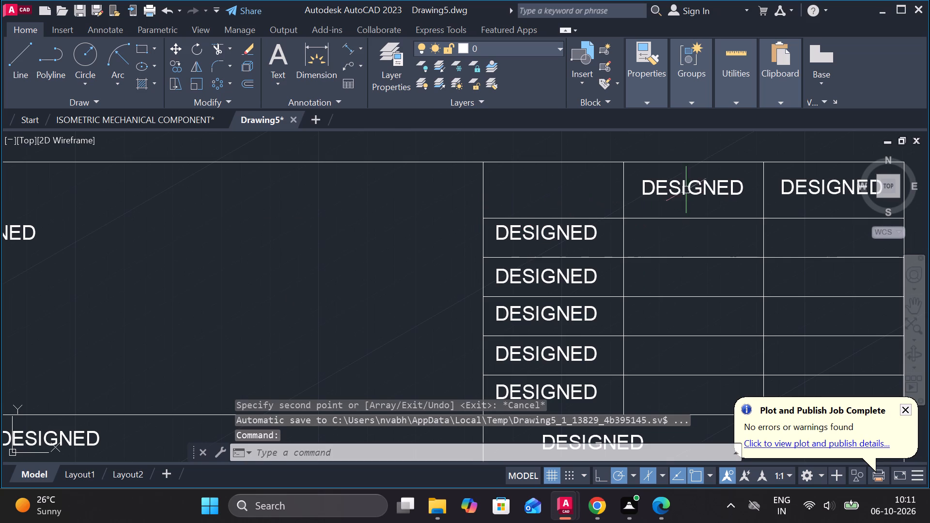
{"action": "double_click", "coordinate": [669, 184]}
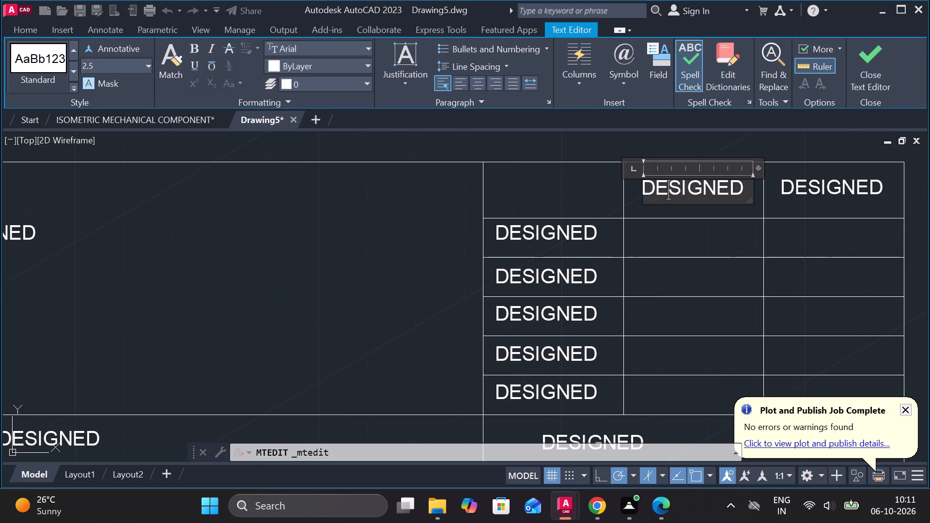
{"action": "key", "text": "slash"}
{"action": "key", "text": "BackSpace"}
{"action": "key", "text": "Right"}
{"action": "key", "text": "Right"}
{"action": "key", "text": "Right"}
{"action": "key", "text": "Right"}
{"action": "key", "text": "Right"}
{"action": "key", "text": "Right"}
{"action": "key", "text": "BackSpace"}
{"action": "key", "text": "BackSpace"}
{"action": "key", "text": "BackSpace"}
{"action": "key", "text": "BackSpace"}
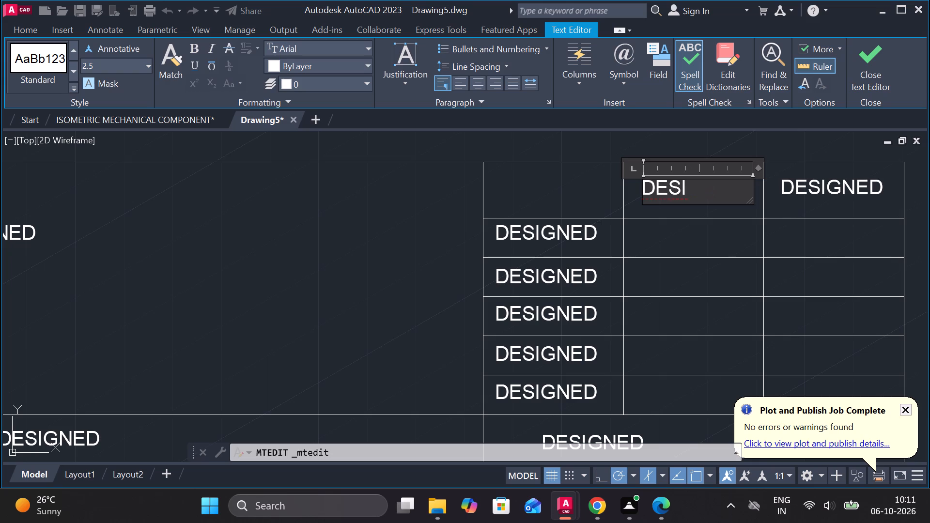
{"action": "key", "text": "BackSpace"}
{"action": "key", "text": "BackSpace"}
{"action": "key", "text": "BackSpace"}
{"action": "key", "text": "BackSpace"}
{"action": "type", "text": "NAME"}
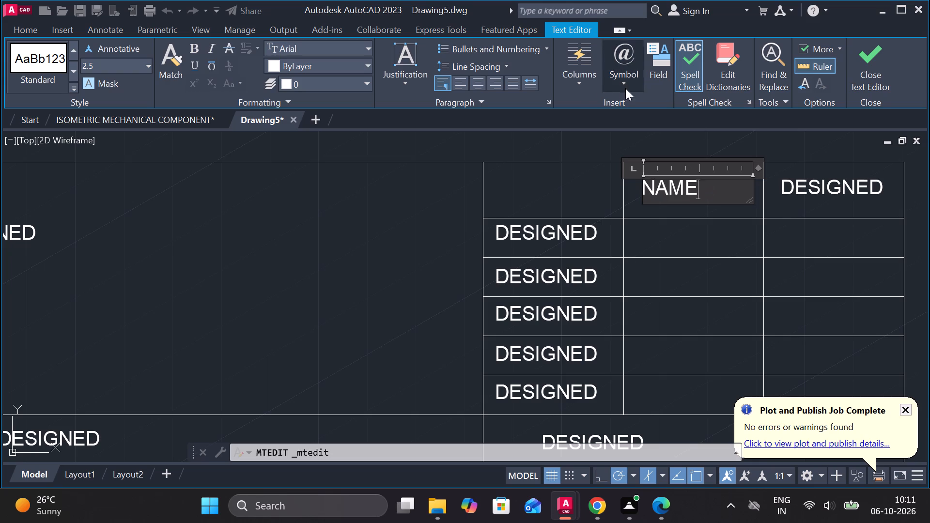
{"action": "left_click", "coordinate": [485, 77]}
{"action": "left_click", "coordinate": [867, 62]}
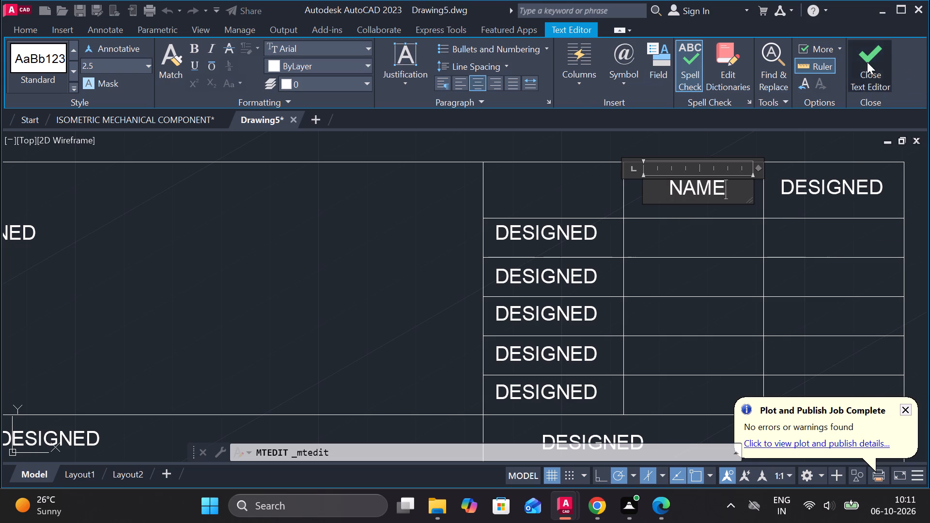
Replace the text in the top row's third column with DATE and centre it.
{"action": "double_click", "coordinate": [815, 193]}
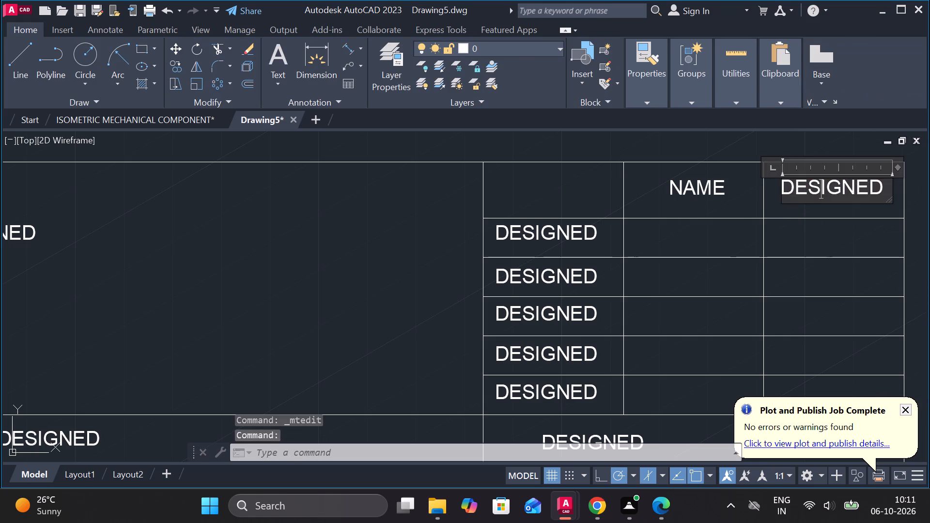
{"action": "left_click", "coordinate": [880, 187]}
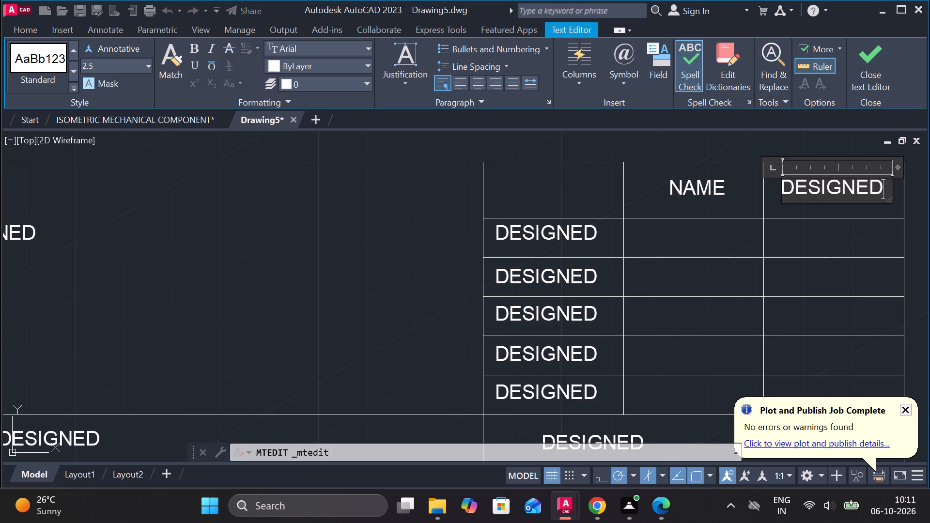
{"action": "key", "text": "BackSpace"}
{"action": "key", "text": "BackSpace"}
{"action": "key", "text": "BackSpace"}
{"action": "key", "text": "BackSpace"}
{"action": "key", "text": "BackSpace"}
{"action": "key", "text": "BackSpace"}
{"action": "key", "text": "BackSpace"}
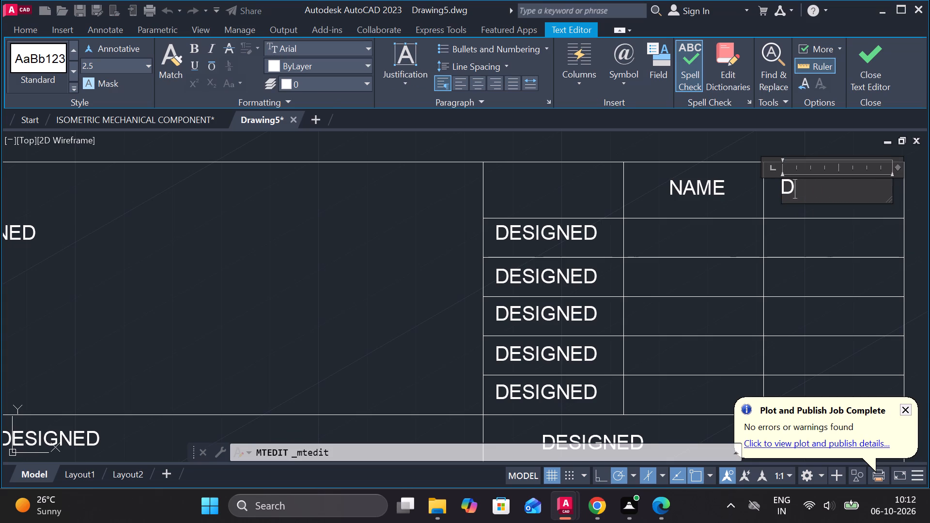
{"action": "key", "text": "BackSpace"}
{"action": "type", "text": "DATE"}
{"action": "left_click", "coordinate": [476, 83]}
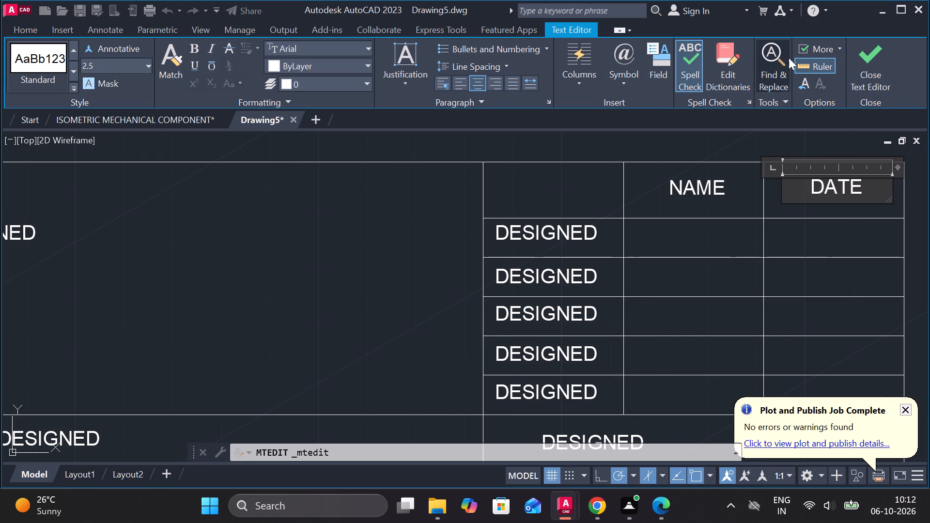
{"action": "left_click", "coordinate": [863, 56]}
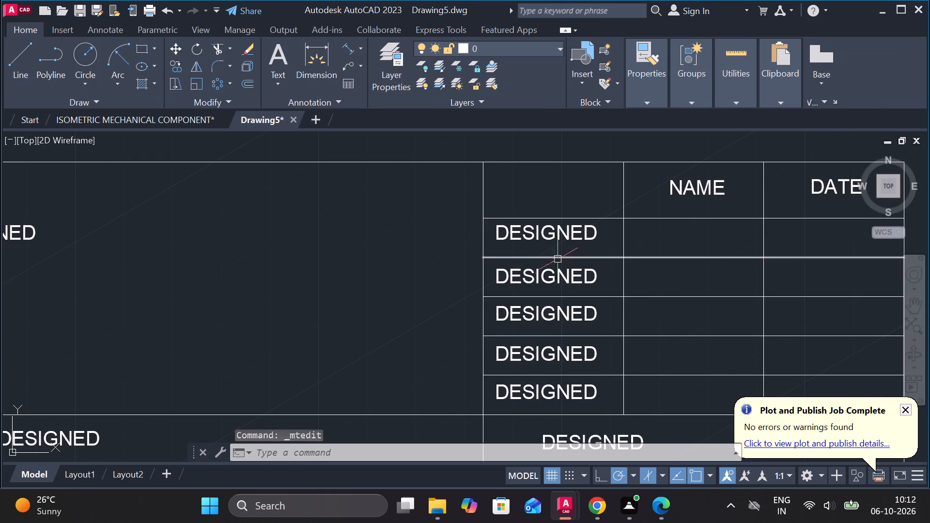
Replace the text in the first column's third row, just below the first DESIGNED label, with DRAWN and centre it.
{"action": "double_click", "coordinate": [542, 279]}
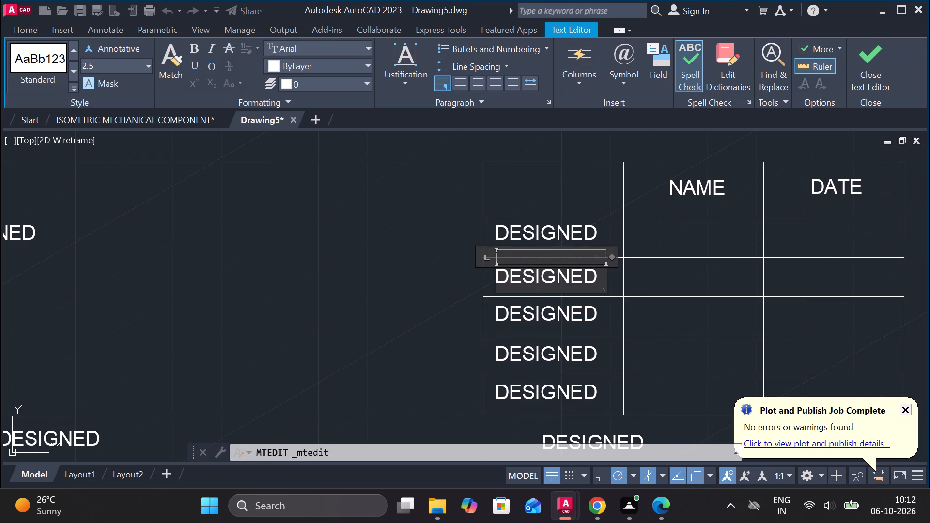
{"action": "left_click_drag", "start_coordinate": [597, 278], "coordinate": [492, 276]}
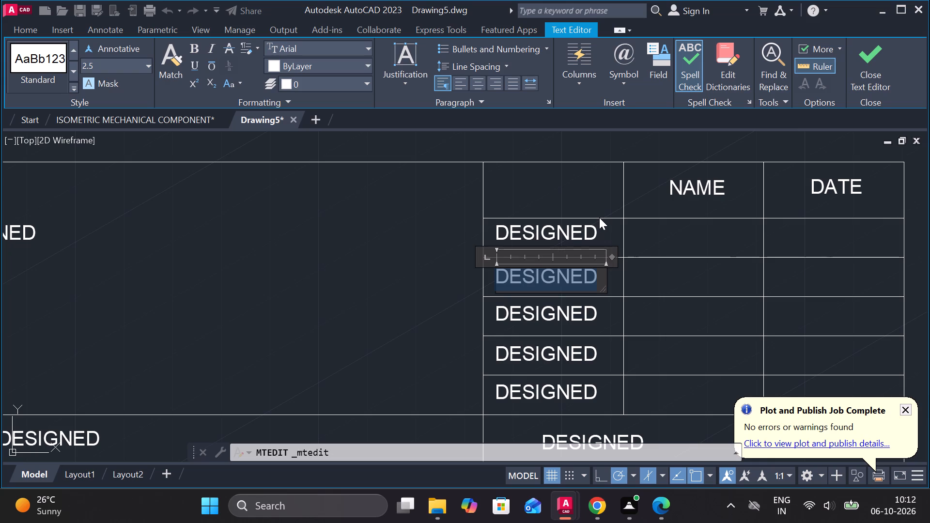
{"action": "type", "text": "DRAWN"}
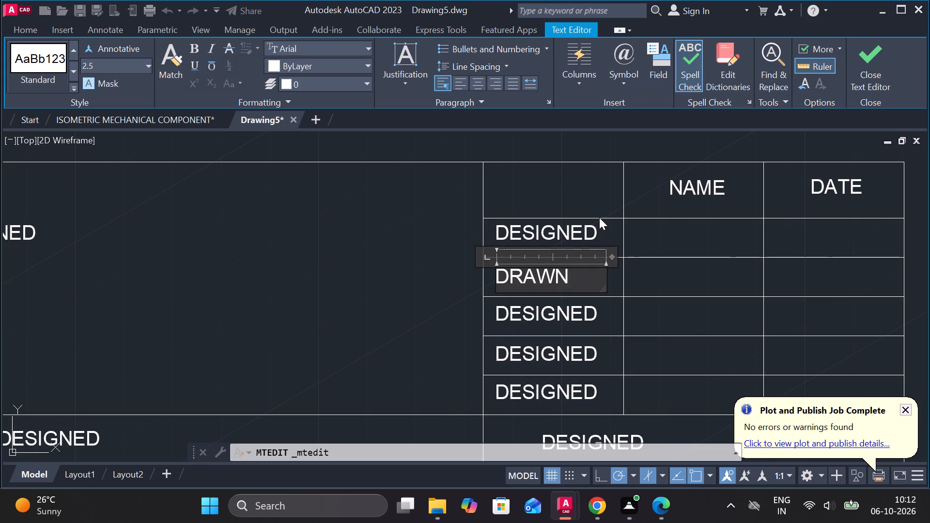
{"action": "left_click", "coordinate": [482, 80]}
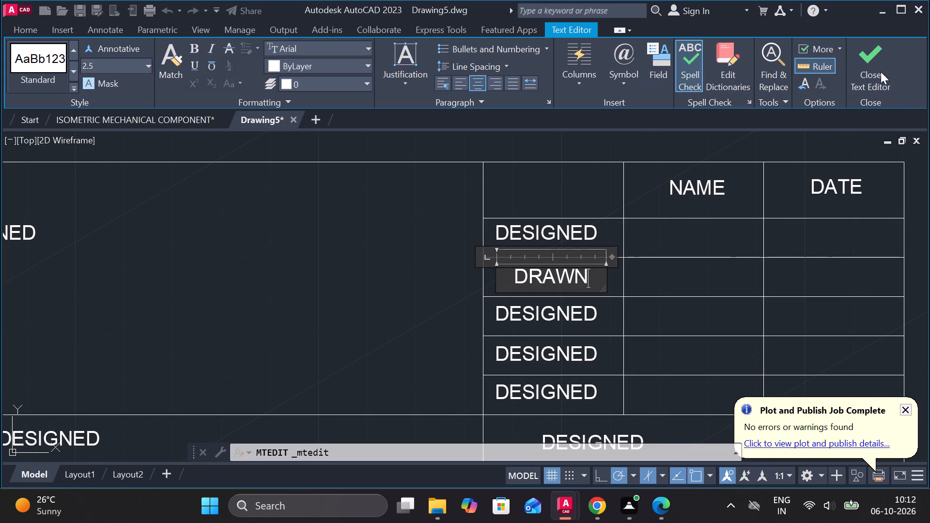
{"action": "left_click", "coordinate": [876, 67]}
Replace the DESIGNED text directly below DRAWN in the first column with CHECKED and centre it.
{"action": "double_click", "coordinate": [547, 319]}
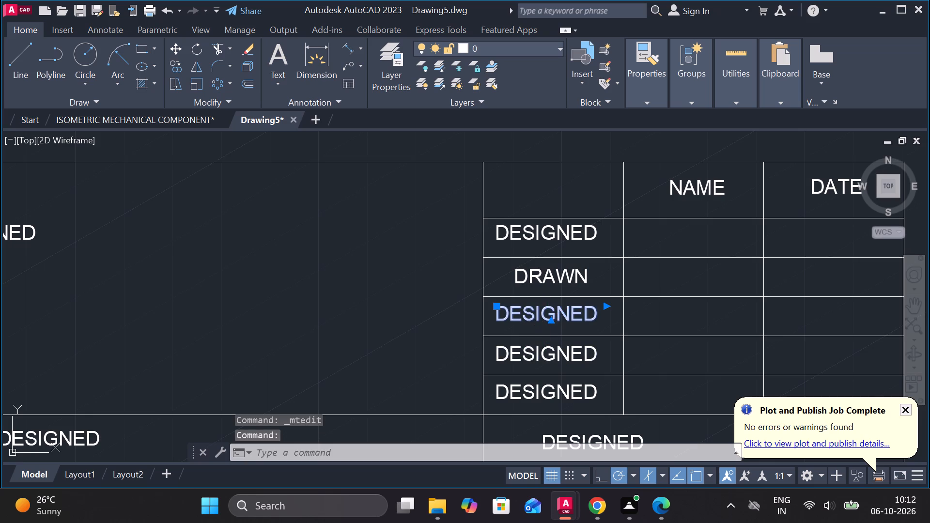
{"action": "left_click_drag", "start_coordinate": [600, 314], "coordinate": [485, 311]}
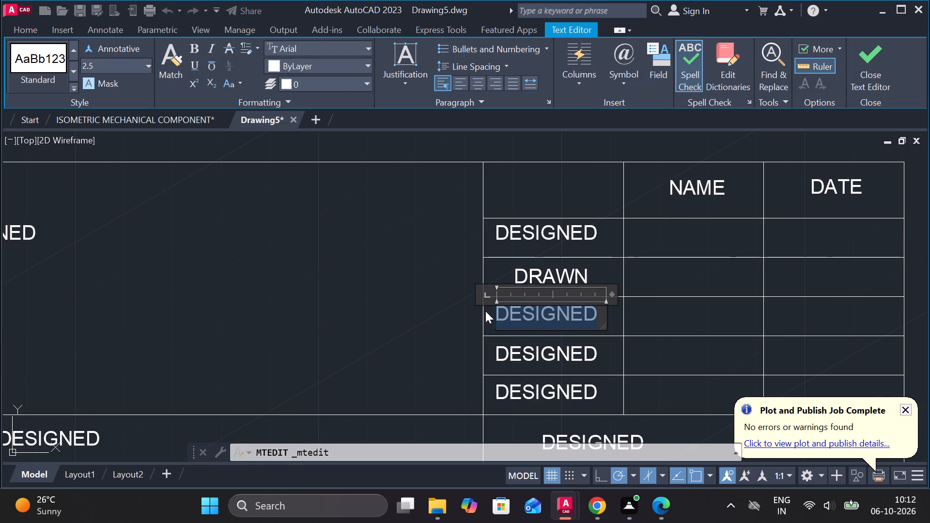
{"action": "type", "text": "CHECKED"}
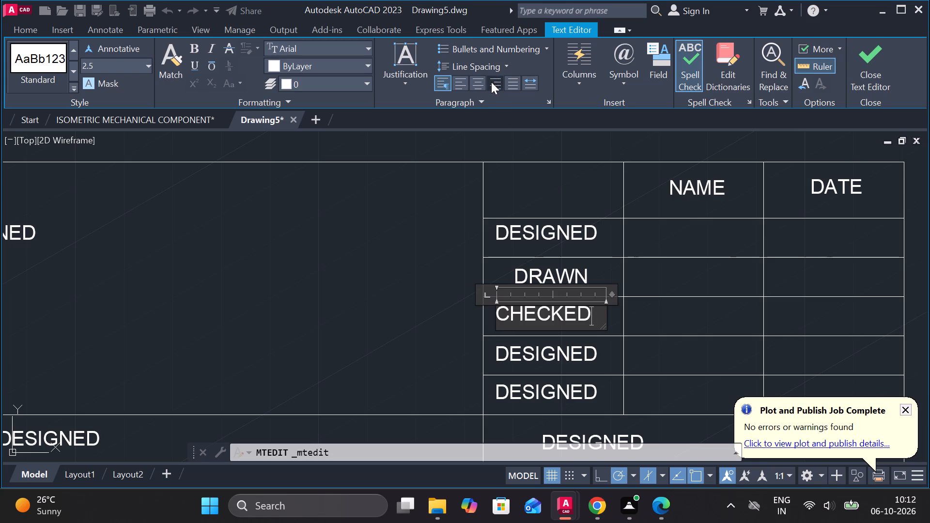
{"action": "left_click", "coordinate": [485, 82]}
{"action": "left_click", "coordinate": [862, 53]}
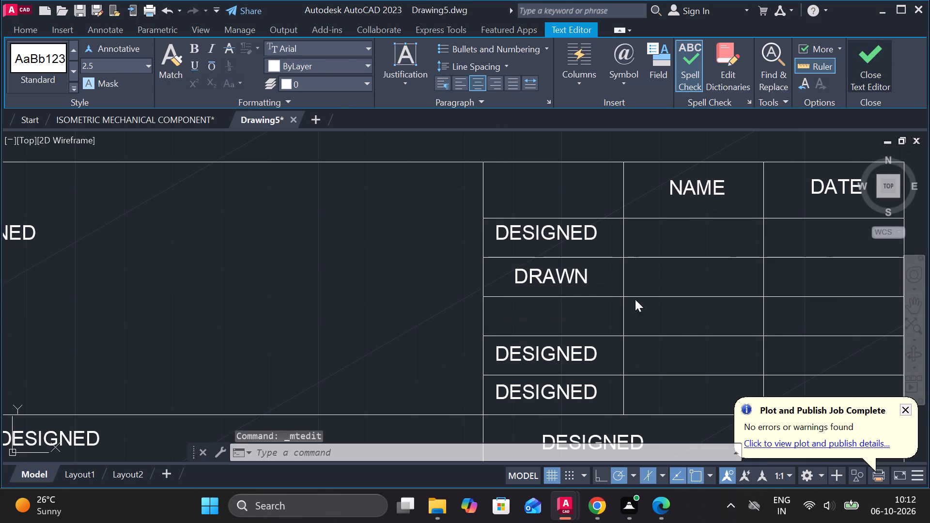
Replace the DESIGNED text directly below CHECKED in the first column with STANDARD and centre it.
{"action": "double_click", "coordinate": [539, 354]}
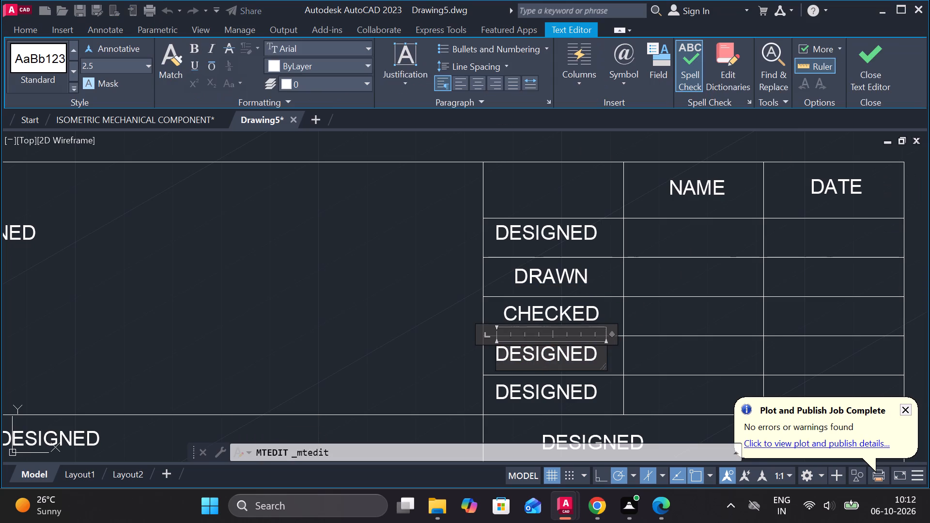
{"action": "left_click_drag", "start_coordinate": [597, 355], "coordinate": [478, 356]}
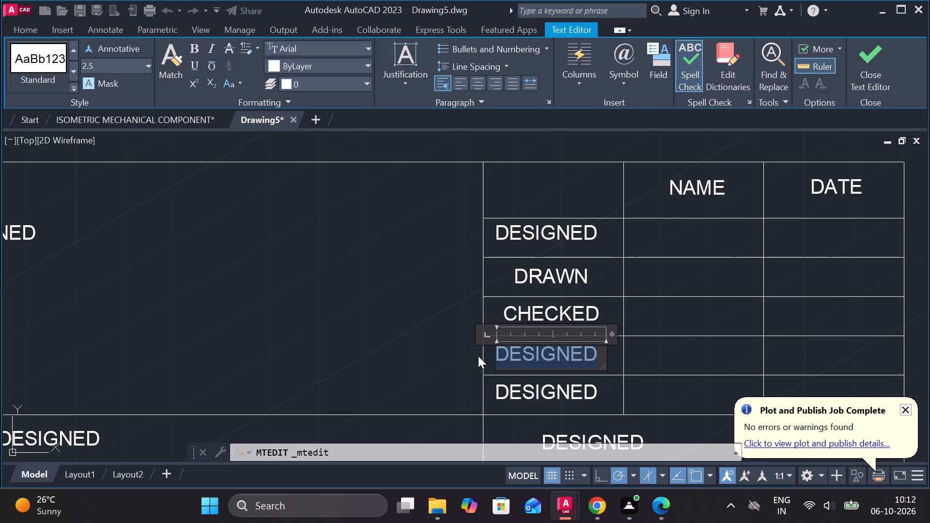
{"action": "type", "text": "STANDARD"}
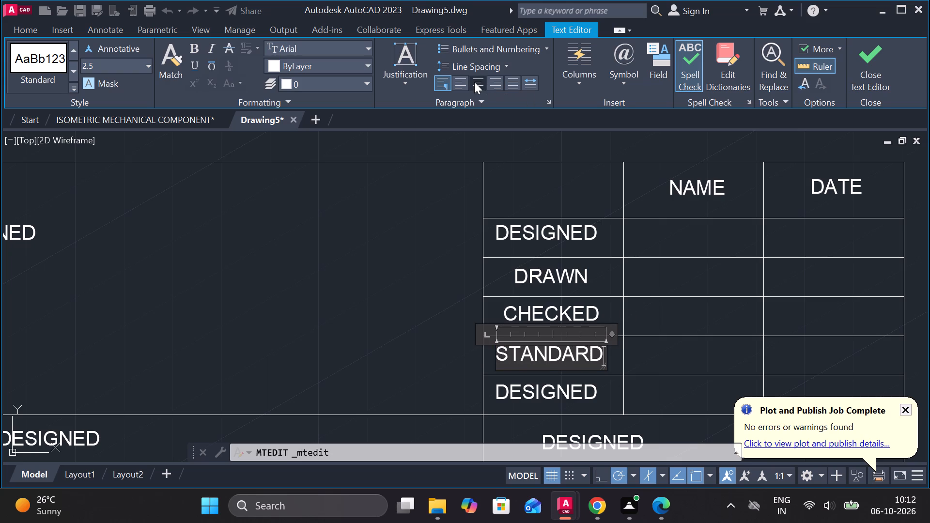
{"action": "left_click", "coordinate": [474, 82]}
{"action": "left_click", "coordinate": [862, 58]}
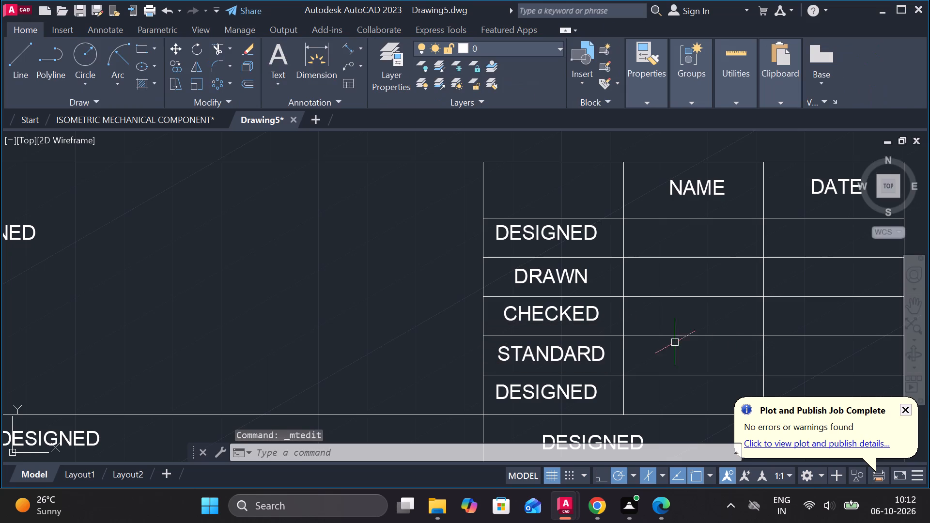
Replace the DESIGNED text in the first column's last row, below STANDARD, with APPROVED and centre it.
{"action": "double_click", "coordinate": [576, 382]}
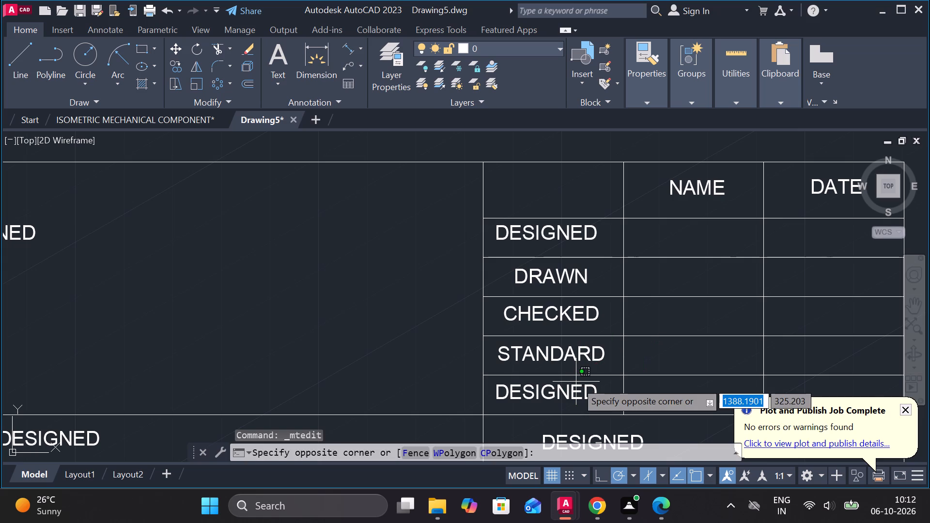
{"action": "double_click", "coordinate": [574, 387]}
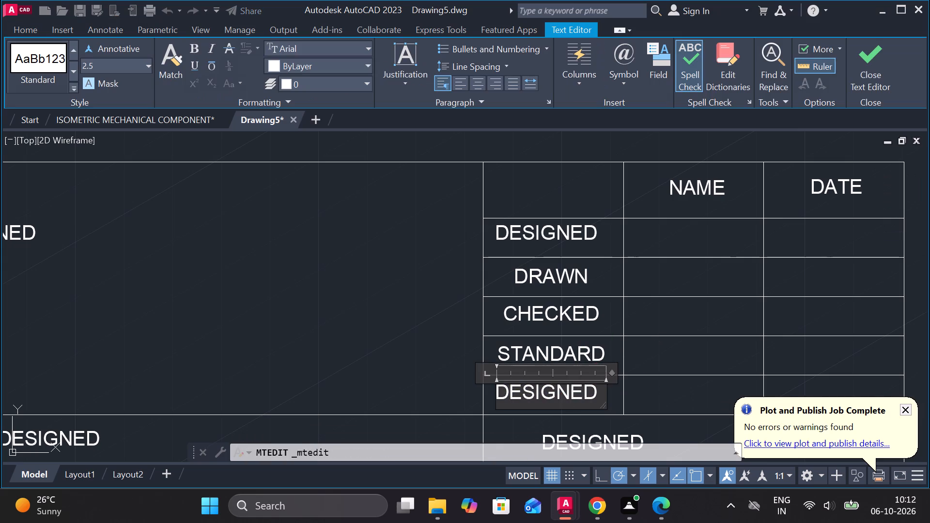
{"action": "left_click_drag", "start_coordinate": [599, 391], "coordinate": [505, 394]}
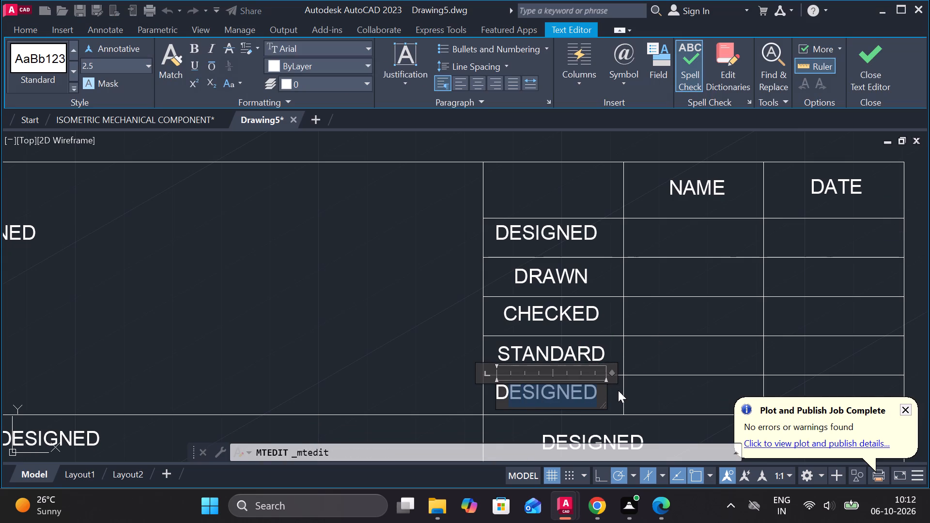
{"action": "key", "text": "BackSpace"}
{"action": "key", "text": "BackSpace"}
{"action": "key", "text": "a"}
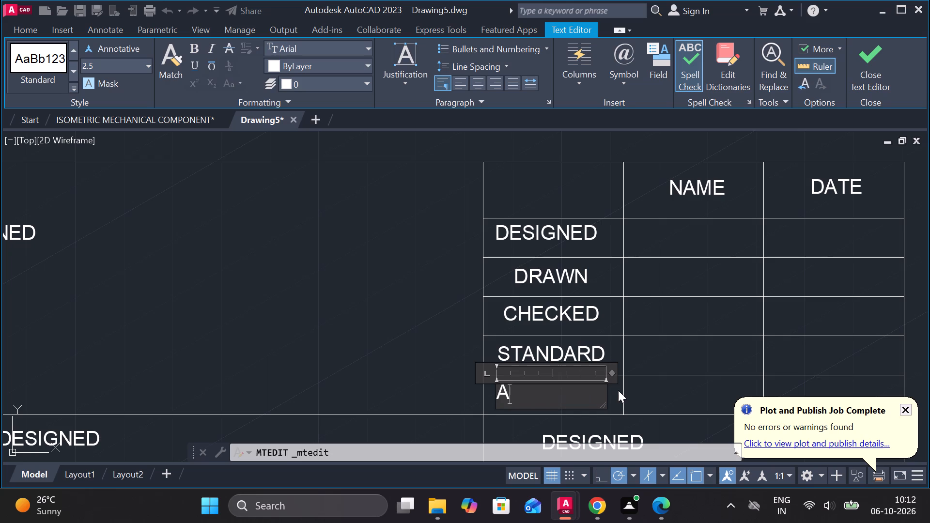
{"action": "type", "text": "PPROVED"}
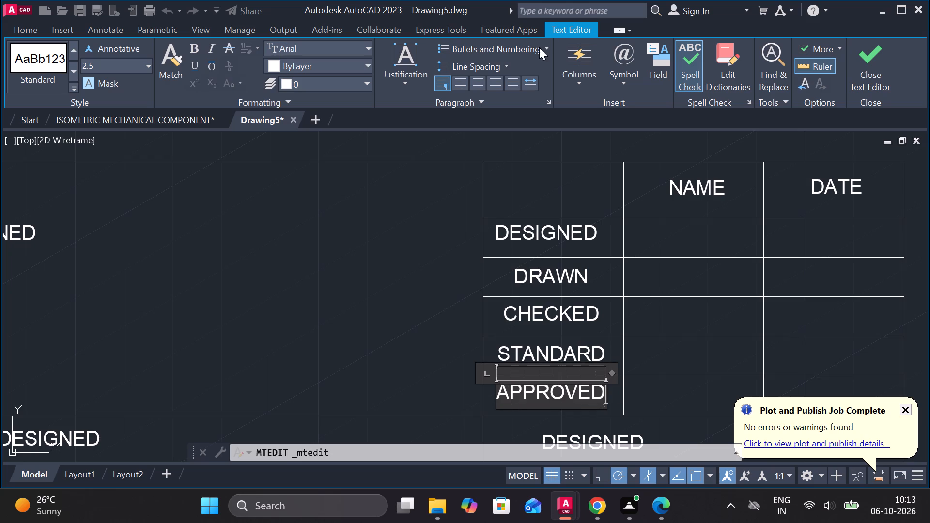
{"action": "left_click", "coordinate": [477, 80]}
{"action": "left_click", "coordinate": [861, 73]}
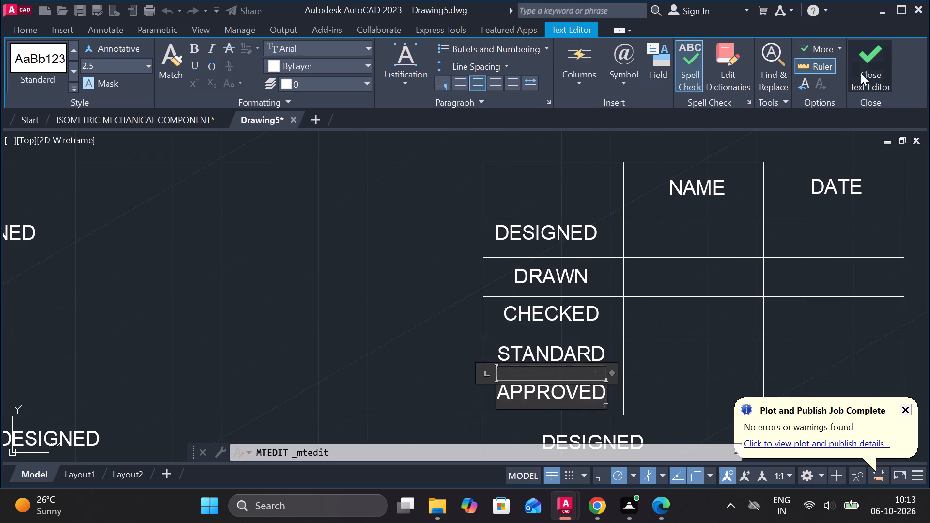
Change the upper DESIGNED text in the cell below the grid to DRAWING NO : and widen its text box to fit one line.
{"action": "scroll", "coordinate": [725, 261], "scroll_direction": "down", "scroll_amount": 1}
{"action": "middle_click_drag", "start_coordinate": [690, 267], "coordinate": [683, 241]}
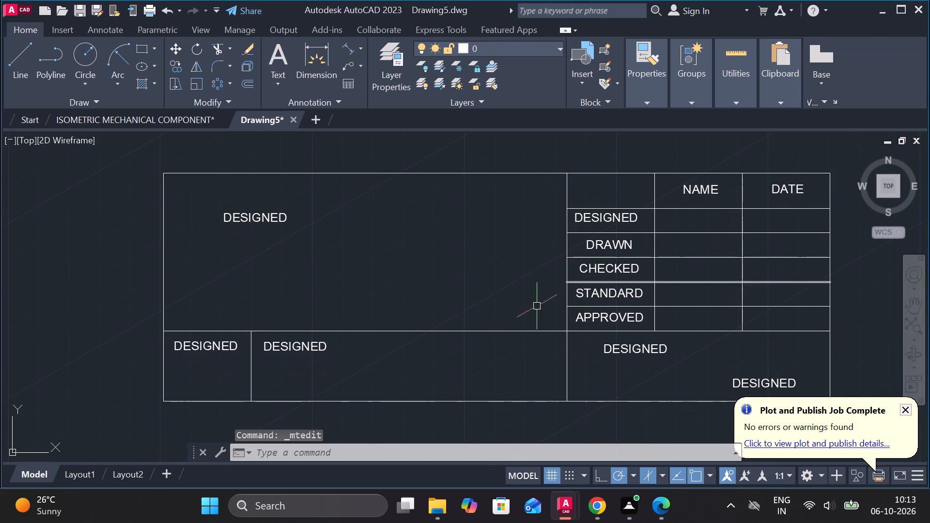
{"action": "double_click", "coordinate": [616, 350]}
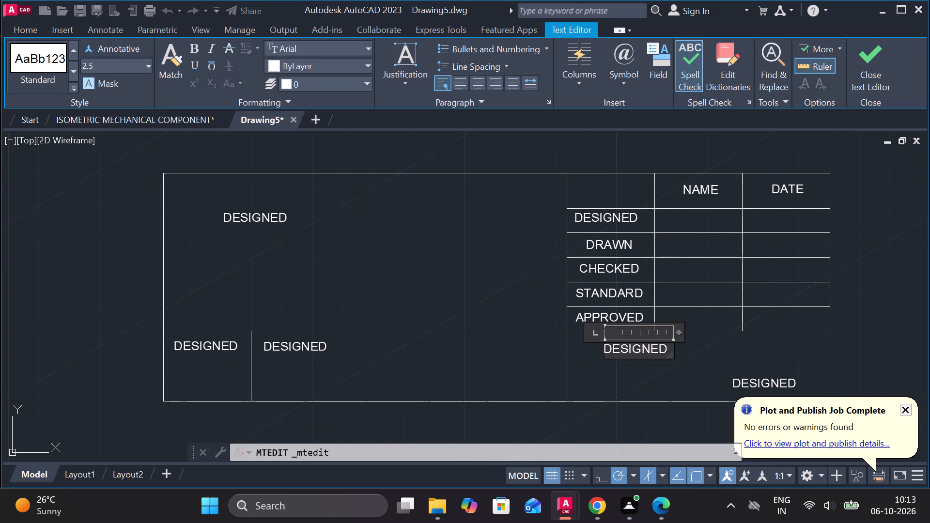
{"action": "left_click", "coordinate": [665, 349]}
{"action": "key", "text": "BackSpace"}
{"action": "key", "text": "BackSpace"}
{"action": "key", "text": "BackSpace"}
{"action": "key", "text": "BackSpace"}
{"action": "key", "text": "BackSpace"}
{"action": "key", "text": "BackSpace"}
{"action": "key", "text": "BackSpace"}
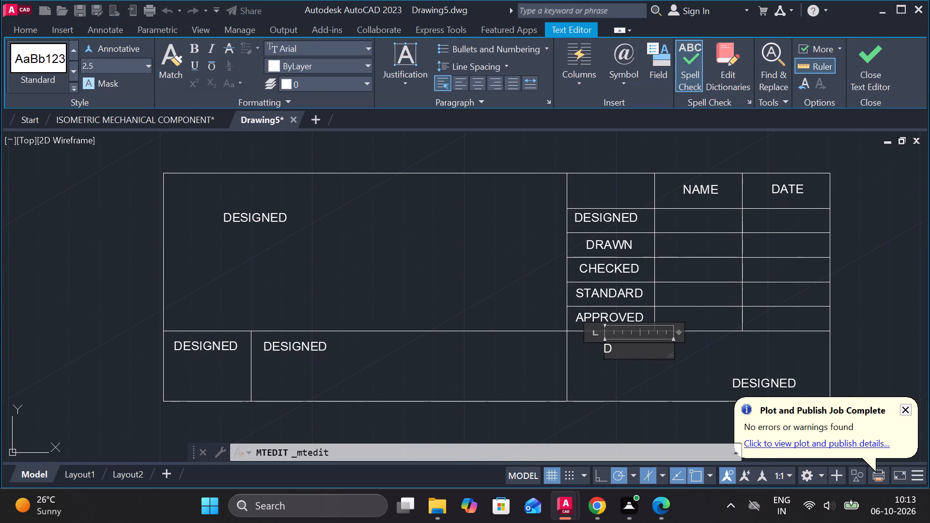
{"action": "type", "text": "RAWING"}
{"action": "key", "text": "space"}
{"action": "type", "text": "NO"}
{"action": "key", "text": "space"}
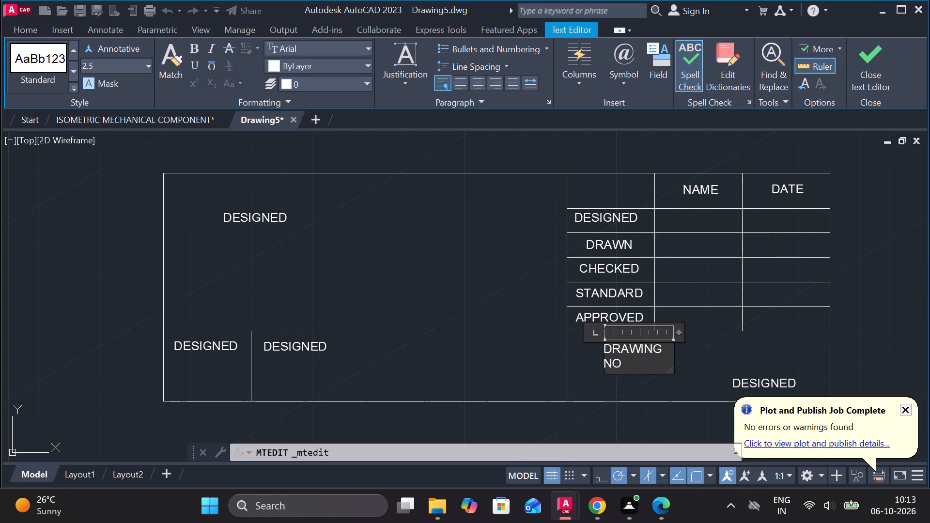
{"action": "key", "text": "shift+colon"}
{"action": "left_click_drag", "start_coordinate": [673, 357], "coordinate": [697, 358]}
{"action": "left_click", "coordinate": [872, 77]}
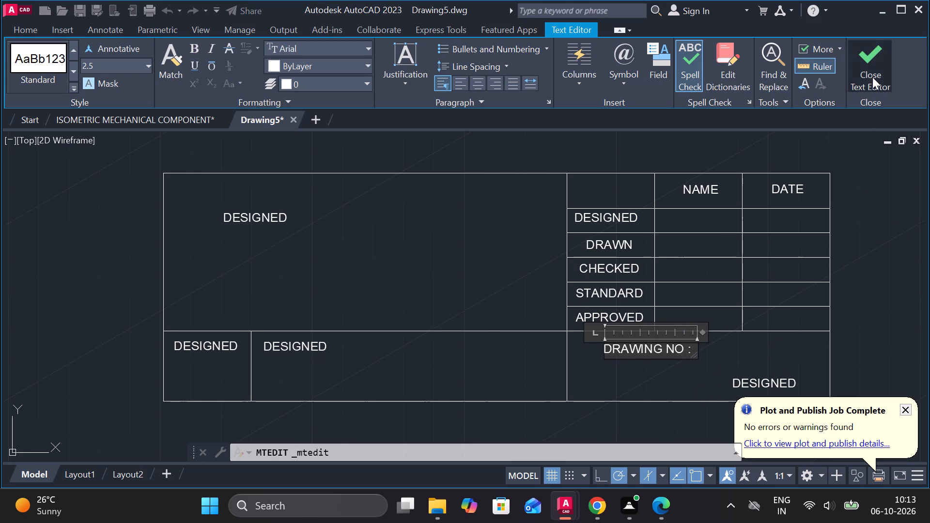
Replace the lower DESIGNED text in the cell below the grid with SHEET NO: 1 of 1 and widen its text box to fit one line.
{"action": "middle_click_drag", "start_coordinate": [744, 349], "coordinate": [647, 298]}
{"action": "double_click", "coordinate": [662, 333]}
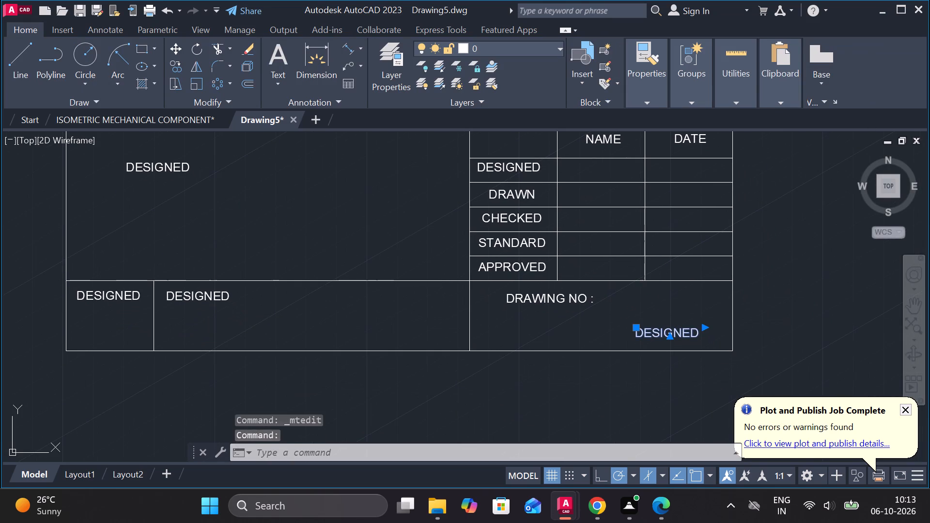
{"action": "left_click_drag", "start_coordinate": [699, 333], "coordinate": [612, 323]}
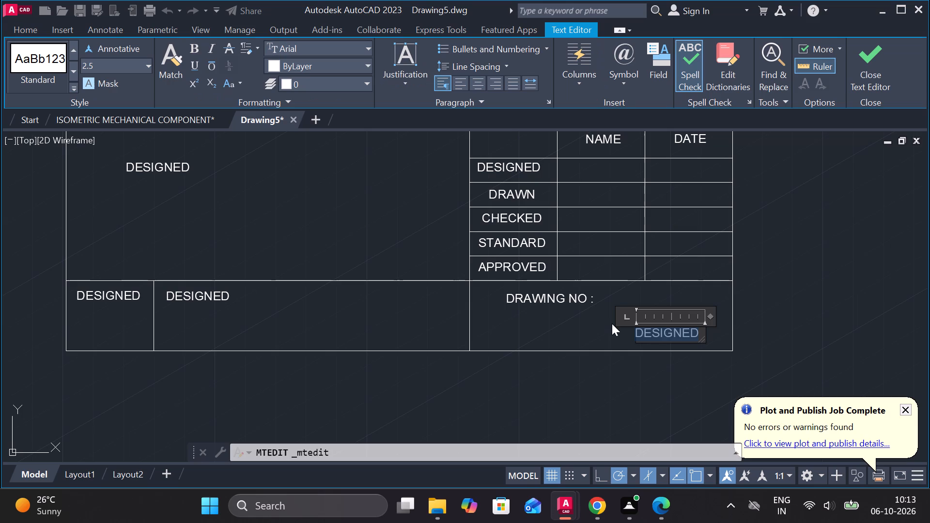
{"action": "type", "text": "SHEET"}
{"action": "key", "text": "space"}
{"action": "type", "text": "NO"}
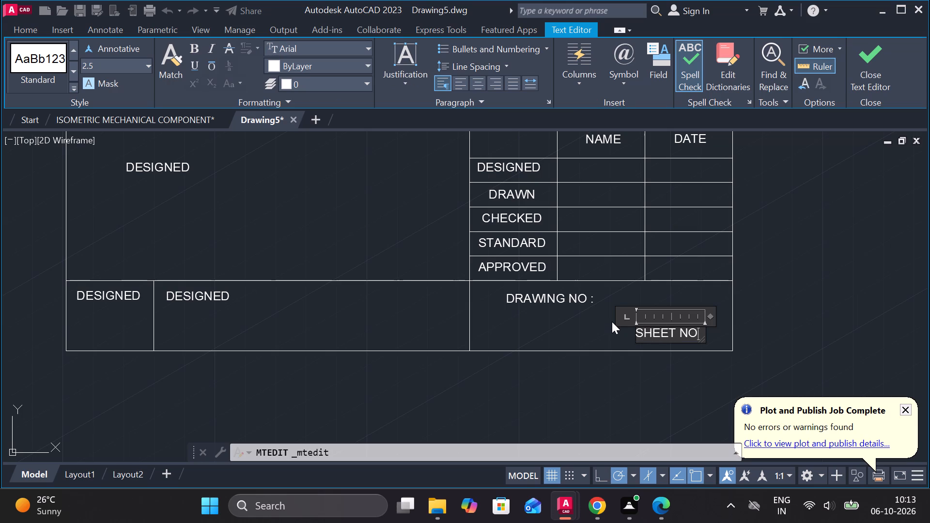
{"action": "key", "text": "shift+colon"}
{"action": "key", "text": "space"}
{"action": "type", "text": "1"}
{"action": "key", "text": "BackSpace"}
{"action": "key", "text": "space"}
{"action": "type", "text": "of"}
{"action": "key", "text": "space"}
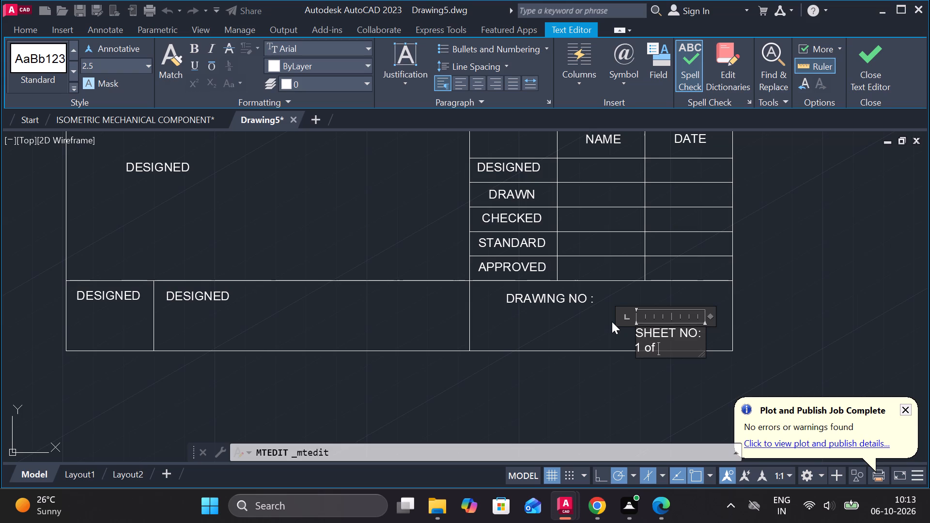
{"action": "key", "text": "1"}
{"action": "left_click_drag", "start_coordinate": [705, 341], "coordinate": [723, 330]}
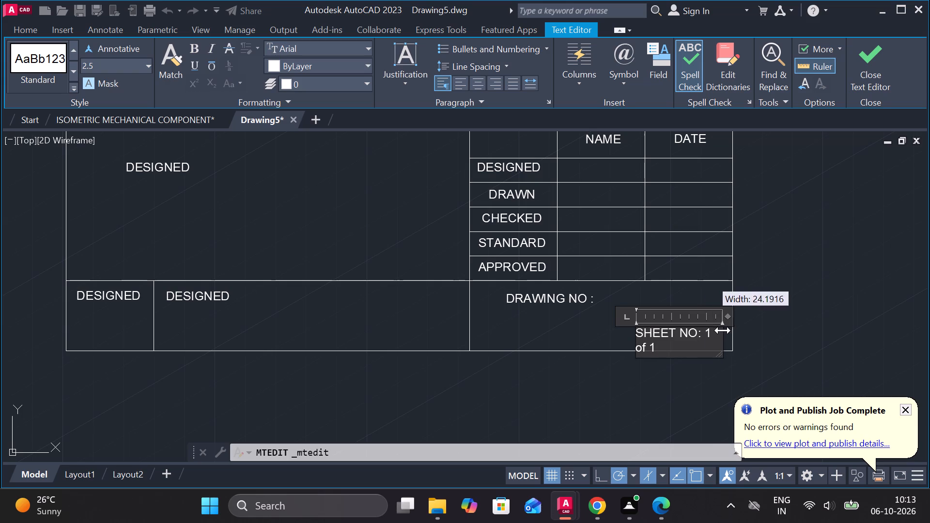
{"action": "left_click_drag", "start_coordinate": [723, 330], "coordinate": [742, 325]}
{"action": "left_click", "coordinate": [874, 46]}
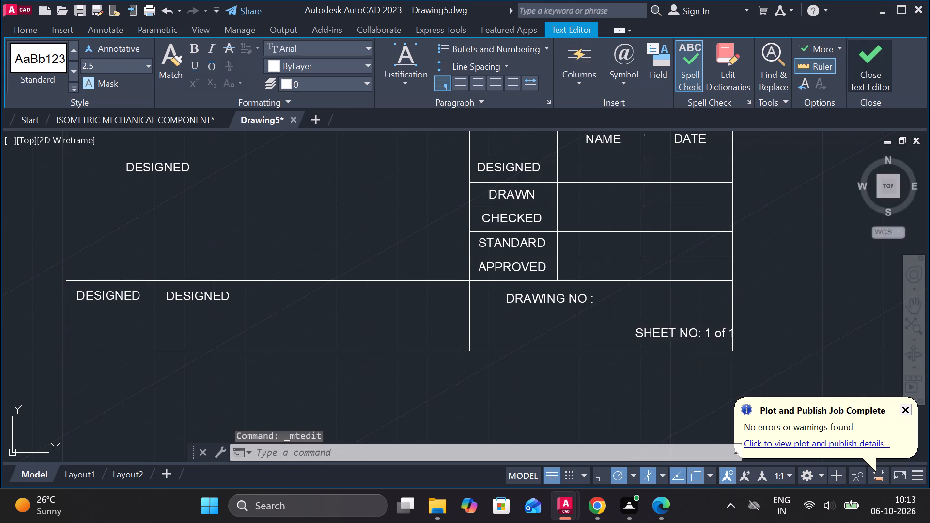
Move the SHEET NO: 1 of 1 text about 5 units left so it sits inside its cell.
{"action": "left_click", "coordinate": [671, 340]}
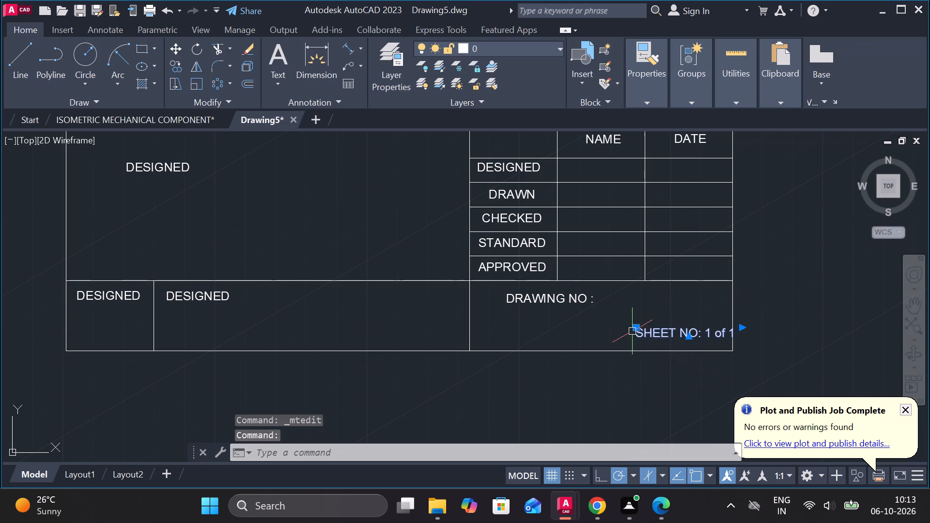
{"action": "left_click", "coordinate": [633, 329]}
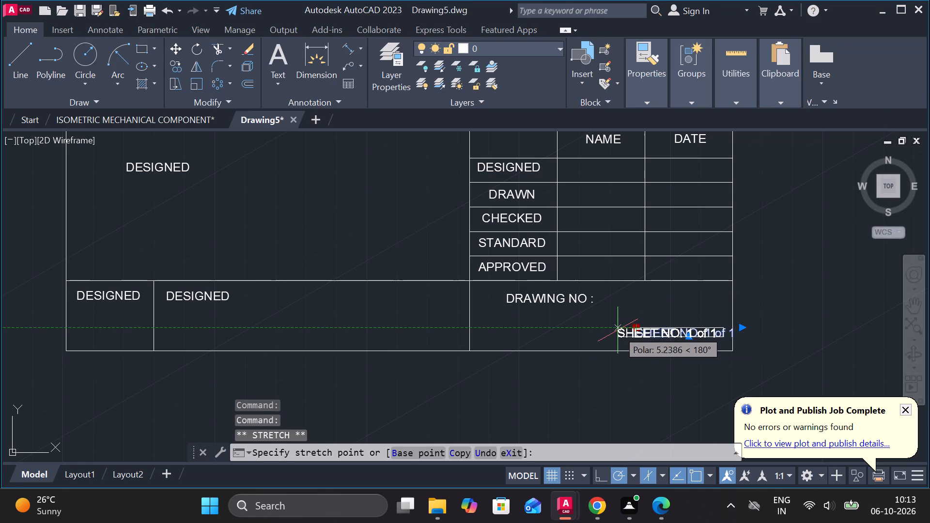
{"action": "left_click", "coordinate": [618, 330]}
{"action": "key", "text": "Escape"}
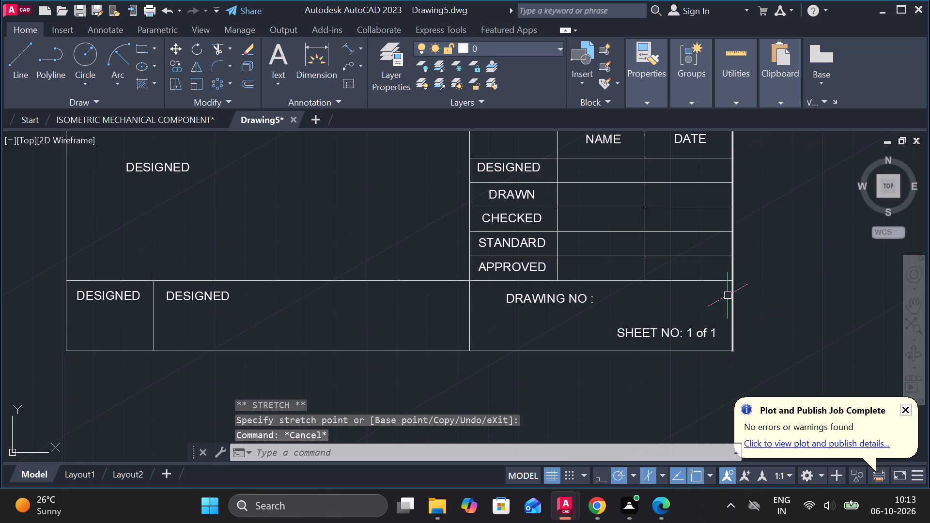
Draw a horizontal line across the title block's bottom-left cell at mid-height, splitting it into two cells.
{"action": "scroll", "coordinate": [612, 268], "scroll_direction": "down", "scroll_amount": 1}
{"action": "scroll", "coordinate": [541, 307], "scroll_direction": "up", "scroll_amount": 1}
{"action": "middle_click_drag", "start_coordinate": [383, 275], "coordinate": [420, 298]}
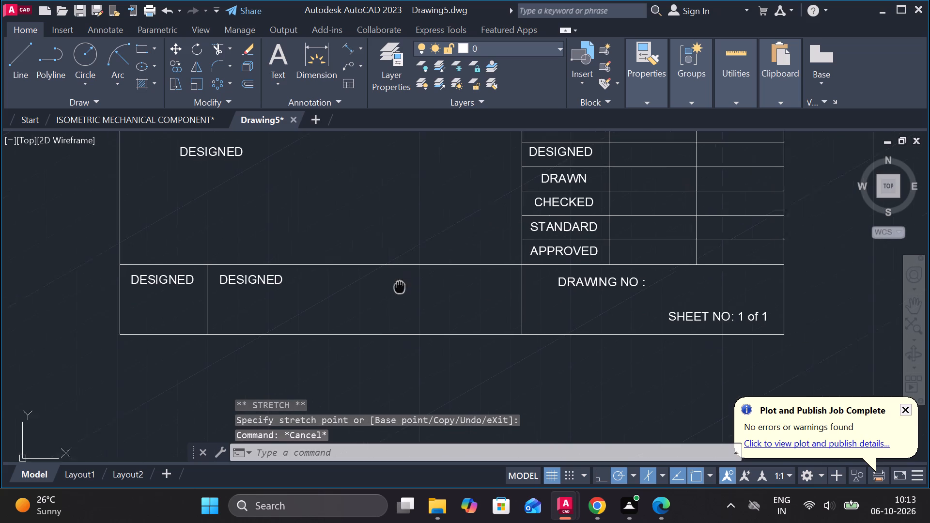
{"action": "middle_click_drag", "start_coordinate": [420, 298], "coordinate": [514, 355]}
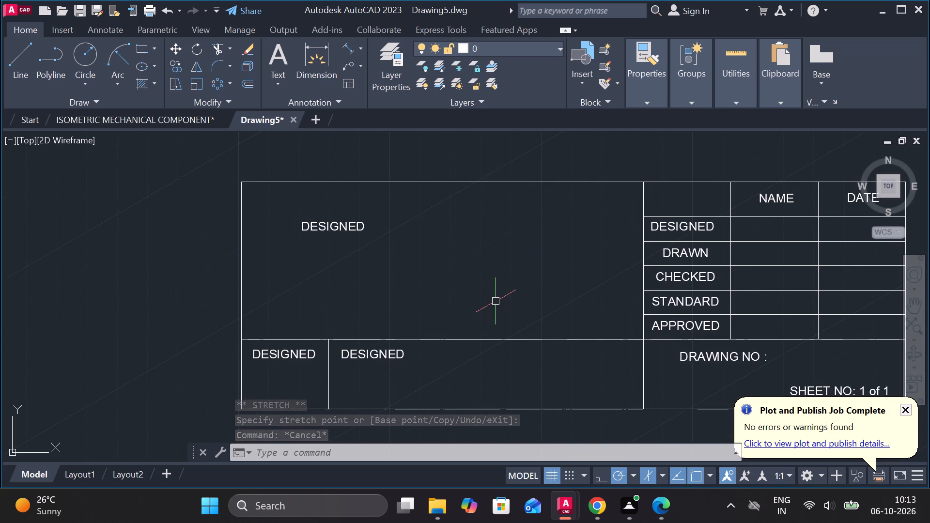
{"action": "middle_click_drag", "start_coordinate": [506, 296], "coordinate": [498, 312]}
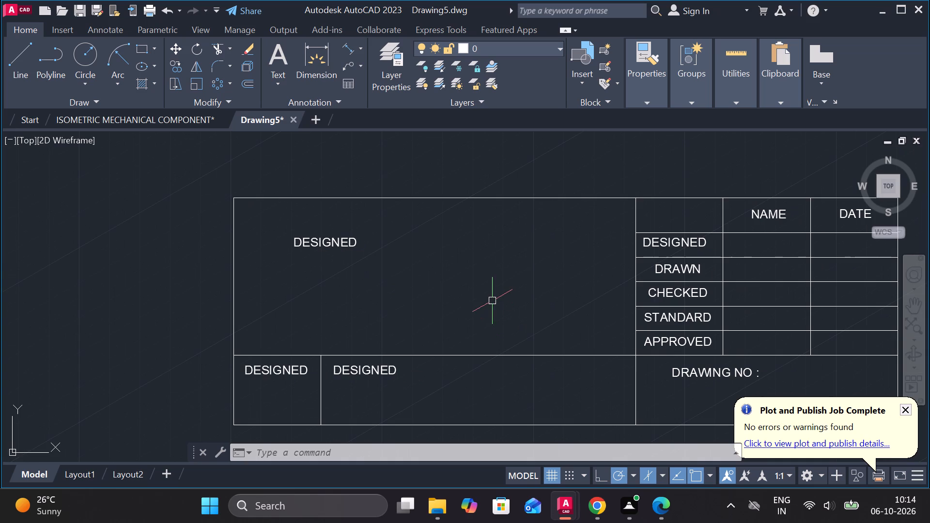
{"action": "middle_click_drag", "start_coordinate": [269, 380], "coordinate": [409, 328]}
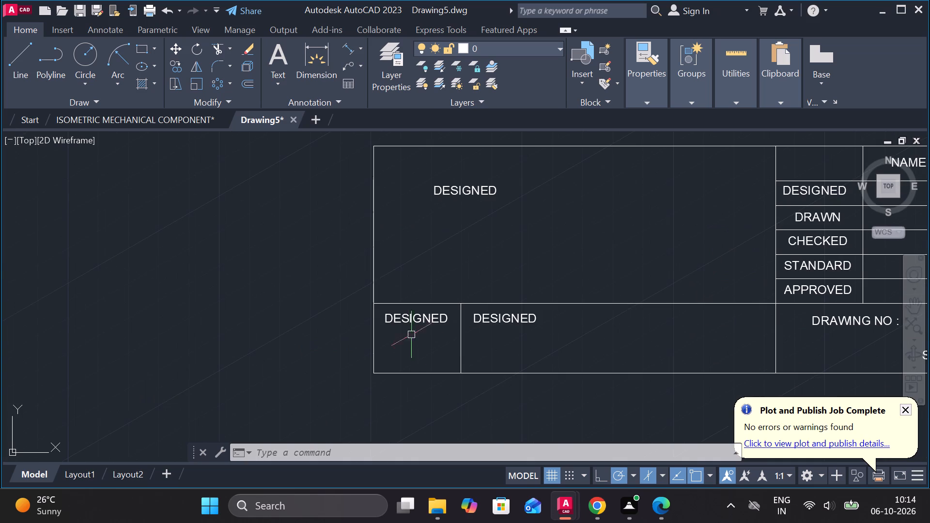
{"action": "key", "text": "l"}
{"action": "key", "text": "Return"}
{"action": "left_click", "coordinate": [464, 338]}
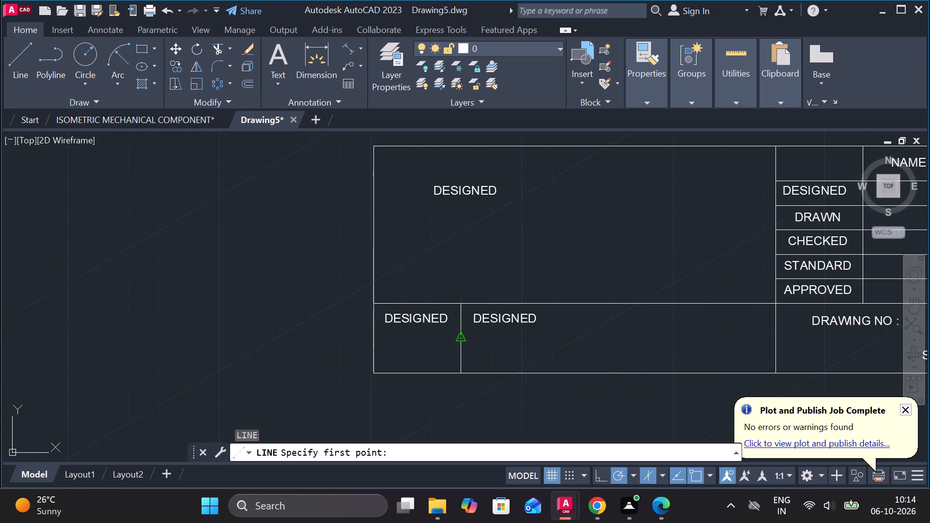
{"action": "left_click", "coordinate": [374, 337]}
{"action": "key", "text": "Escape"}
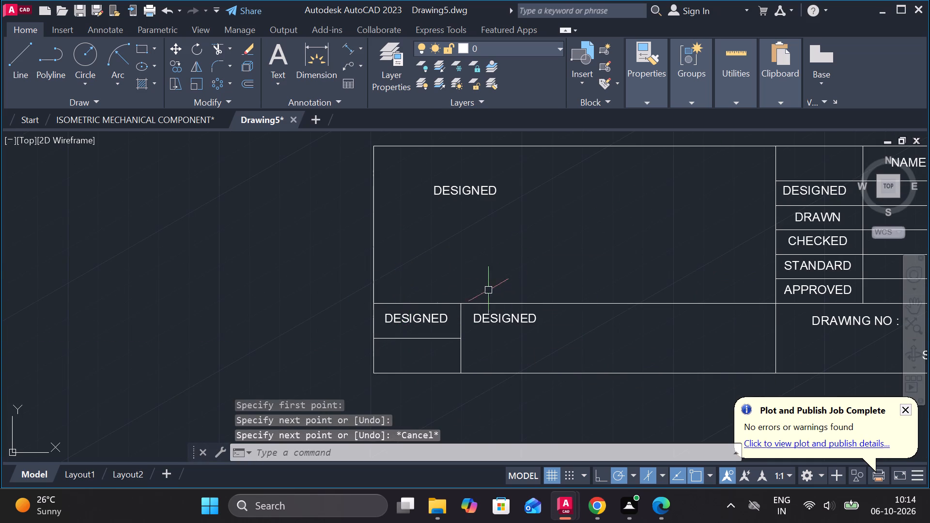
Replace the DESIGNED text above the new dividing line in the bottom-left cell with SCALE 1:1.
{"action": "double_click", "coordinate": [414, 323]}
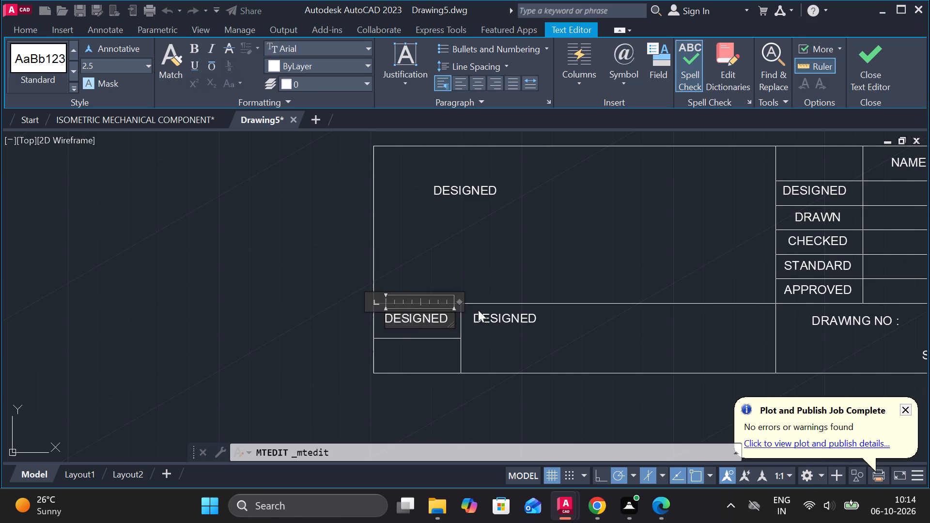
{"action": "left_click", "coordinate": [447, 318]}
{"action": "key", "text": "BackSpace"}
{"action": "key", "text": "BackSpace"}
{"action": "key", "text": "BackSpace"}
{"action": "key", "text": "BackSpace"}
{"action": "key", "text": "BackSpace"}
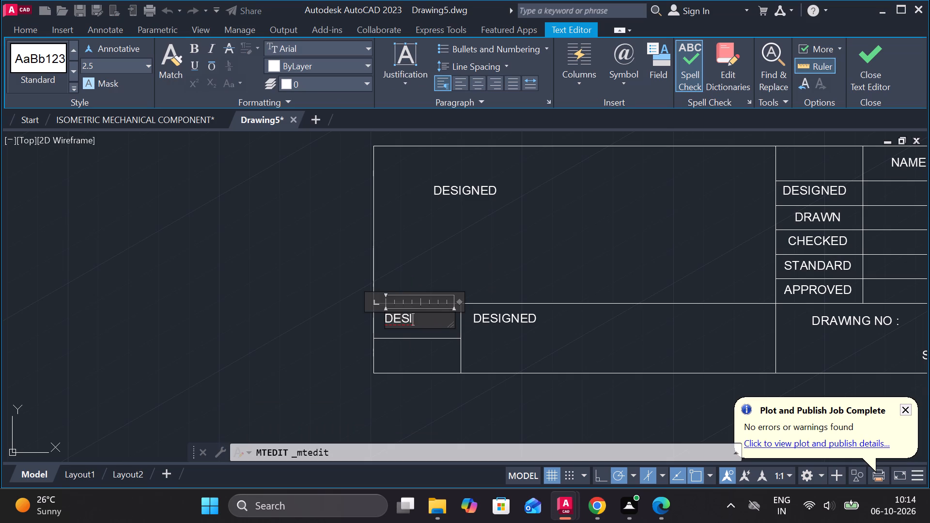
{"action": "key", "text": "BackSpace"}
{"action": "key", "text": "BackSpace"}
{"action": "key", "text": "BackSpace"}
{"action": "type", "text": "SCALE"}
{"action": "key", "text": "space"}
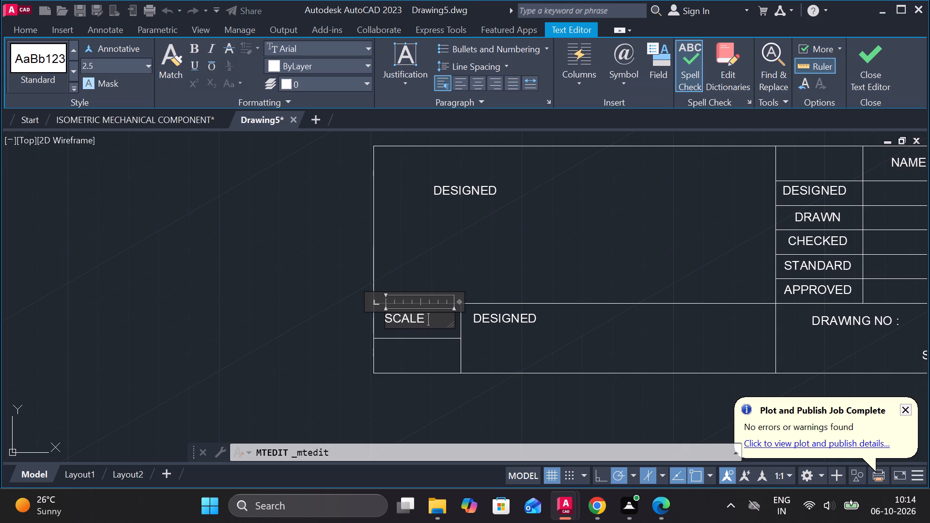
{"action": "key", "text": "1"}
{"action": "key", "text": "shift+colon"}
{"action": "key", "text": "1"}
{"action": "left_click", "coordinate": [873, 69]}
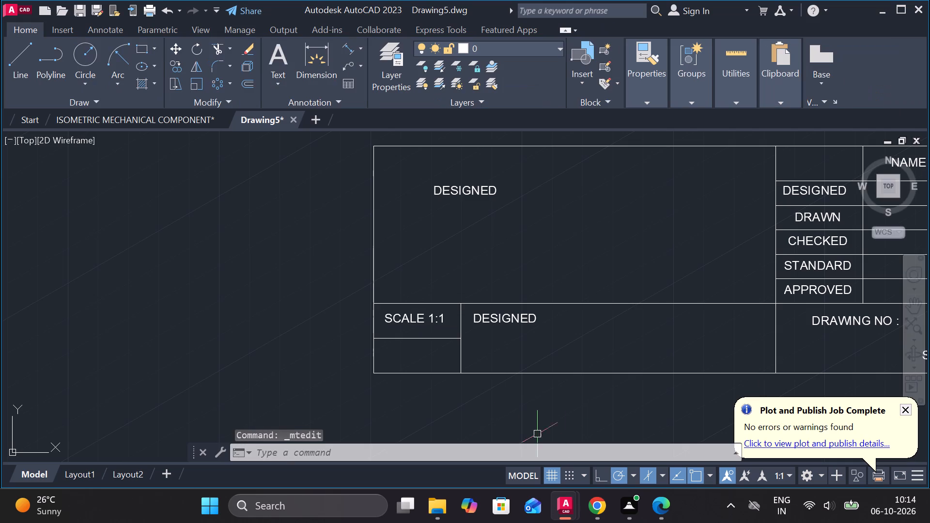
Replace the DESIGNED text in the wide bottom cell beside SCALE 1:1 with TITLE.
{"action": "double_click", "coordinate": [508, 314]}
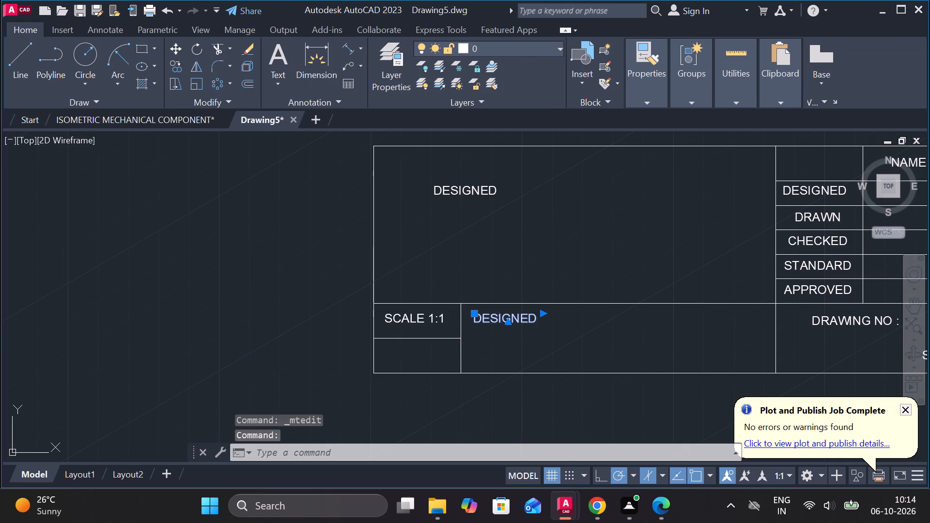
{"action": "left_click", "coordinate": [539, 318]}
{"action": "key", "text": "BackSpace"}
{"action": "key", "text": "BackSpace"}
{"action": "key", "text": "BackSpace"}
{"action": "key", "text": "BackSpace"}
{"action": "key", "text": "BackSpace"}
{"action": "key", "text": "BackSpace"}
{"action": "key", "text": "BackSpace"}
{"action": "key", "text": "BackSpace"}
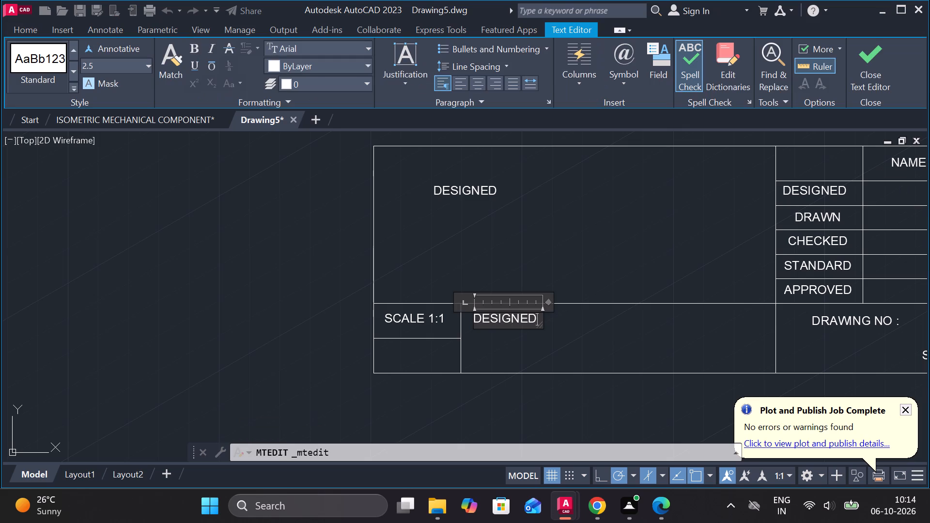
{"action": "type", "text": "TI"}
{"action": "type", "text": "TLE"}
{"action": "left_click", "coordinate": [863, 51]}
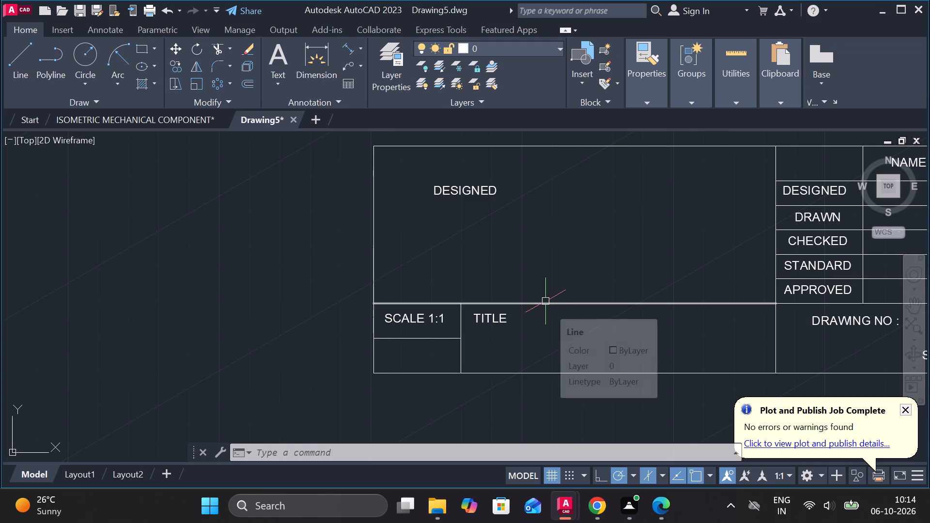
Draw a 3-diameter circle in the left part of the empty cell below SCALE 1:1.
{"action": "middle_click_drag", "start_coordinate": [552, 292], "coordinate": [561, 274]}
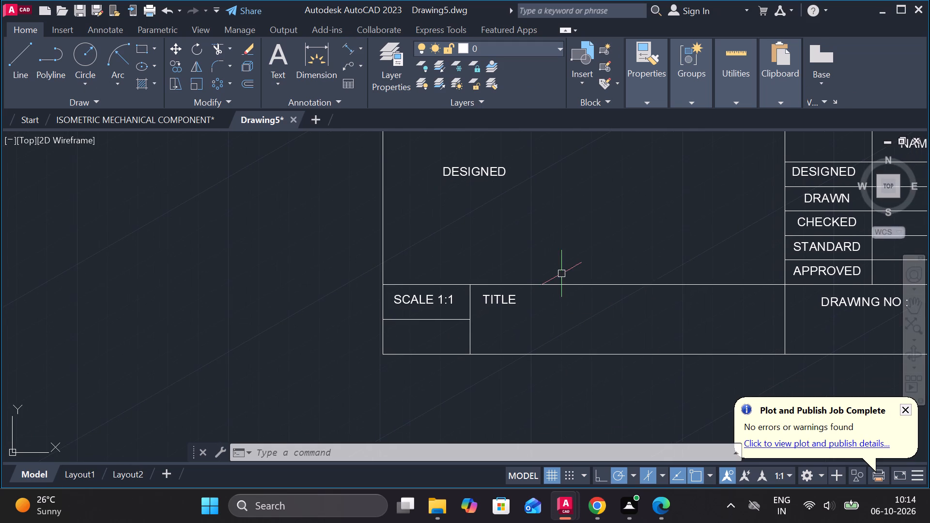
{"action": "scroll", "coordinate": [462, 312], "scroll_direction": "up", "scroll_amount": 2}
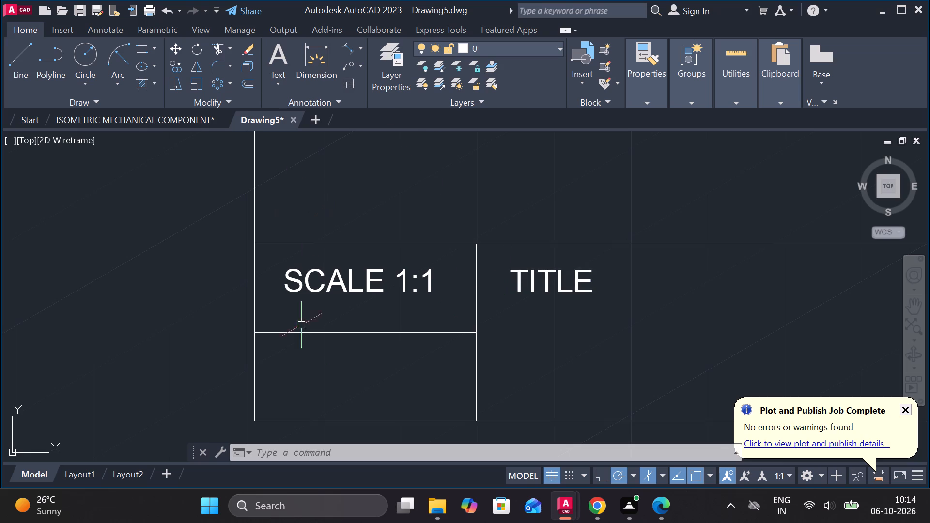
{"action": "key", "text": "c"}
{"action": "key", "text": "Return"}
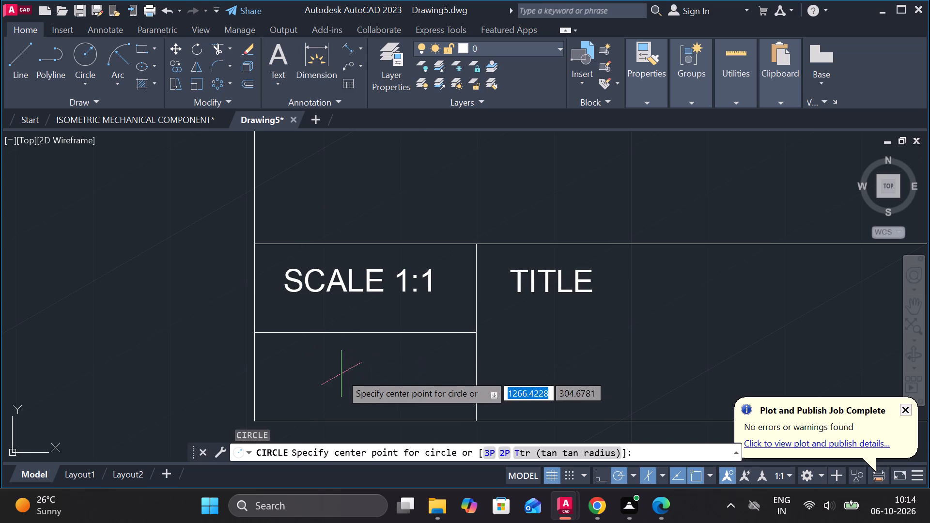
{"action": "left_click", "coordinate": [312, 371]}
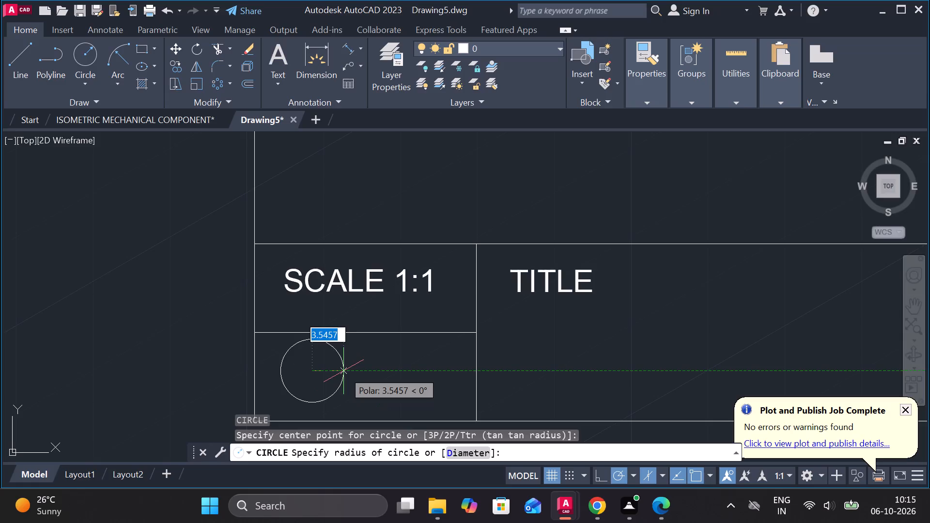
{"action": "key", "text": "d"}
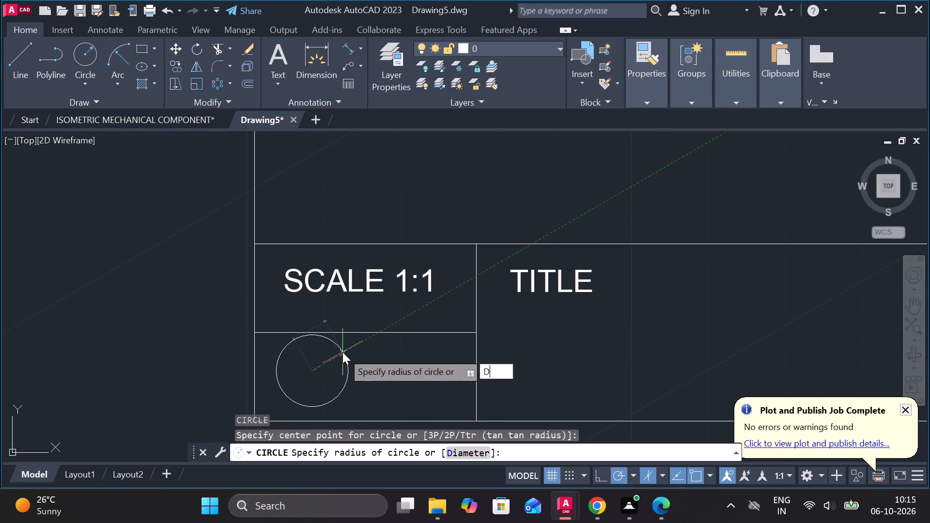
{"action": "key", "text": "Return"}
{"action": "key", "text": "3"}
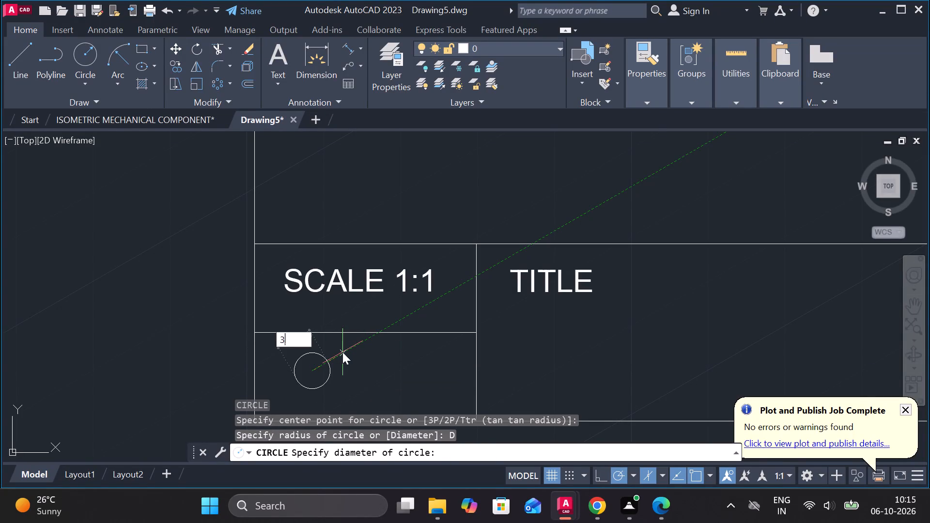
{"action": "key", "text": "Return"}
Draw a 5-diameter circle concentric with the small circle below SCALE 1:1.
{"action": "scroll", "coordinate": [353, 353], "scroll_direction": "down", "scroll_amount": 1}
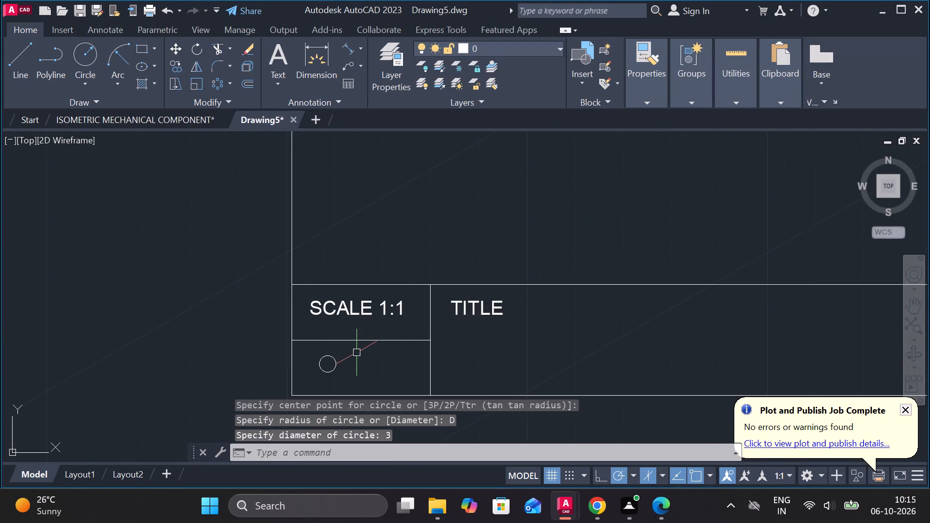
{"action": "scroll", "coordinate": [367, 363], "scroll_direction": "up", "scroll_amount": 1}
{"action": "middle_click_drag", "start_coordinate": [369, 363], "coordinate": [473, 345]}
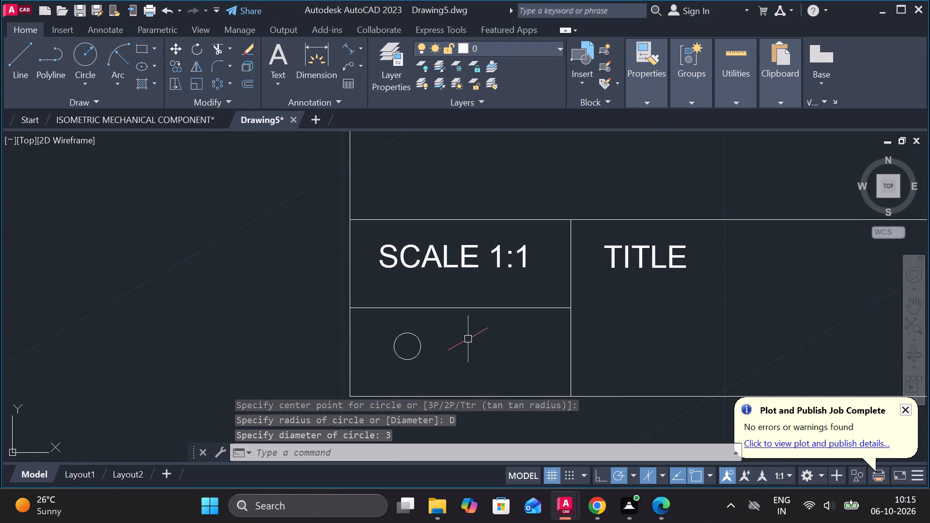
{"action": "key", "text": "space"}
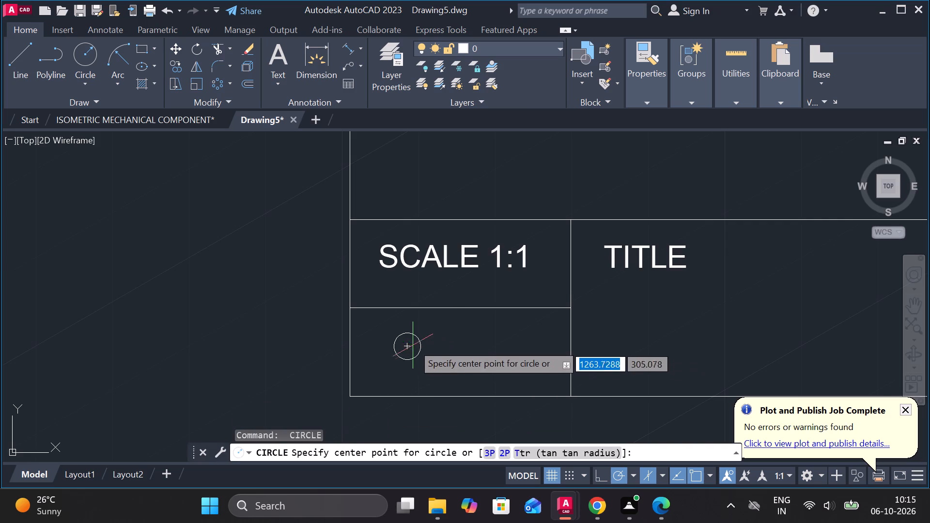
{"action": "left_click", "coordinate": [410, 346]}
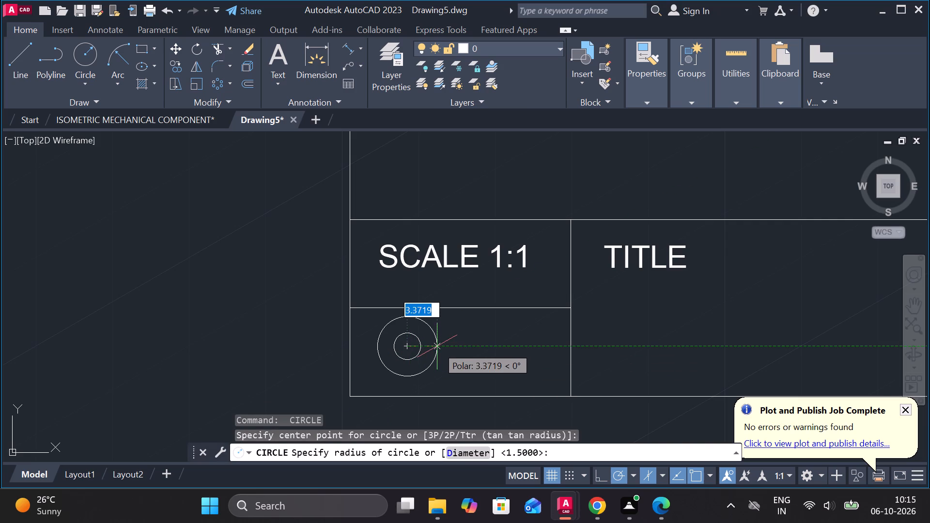
{"action": "key", "text": "d"}
{"action": "key", "text": "Return"}
{"action": "key", "text": "5"}
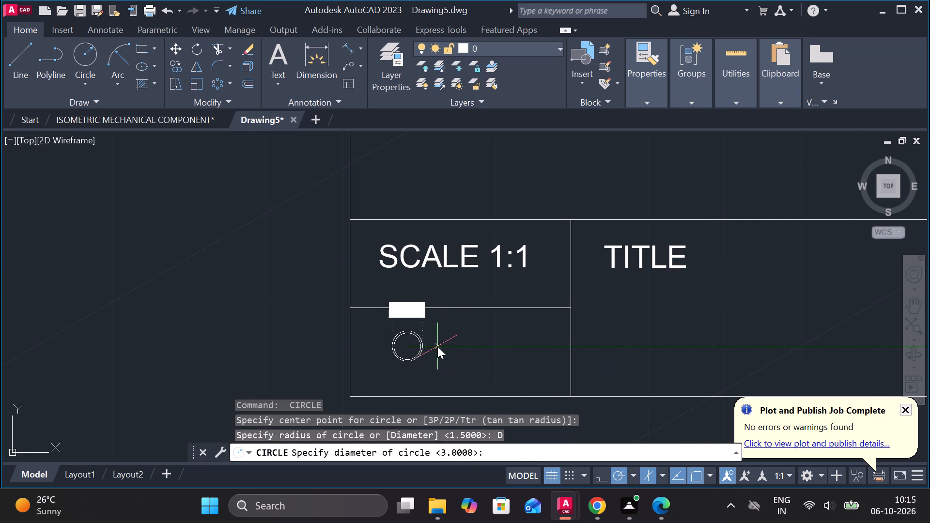
{"action": "key", "text": "Return"}
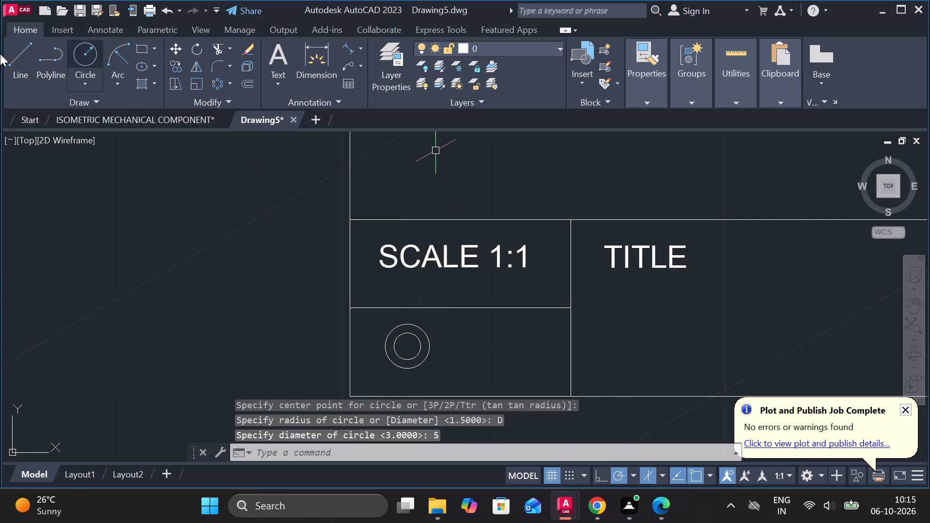
Draw a horizontal guide line from the outer circle's top point and a vertical line down from its end, level with the circle's bottom.
{"action": "left_click", "coordinate": [17, 53]}
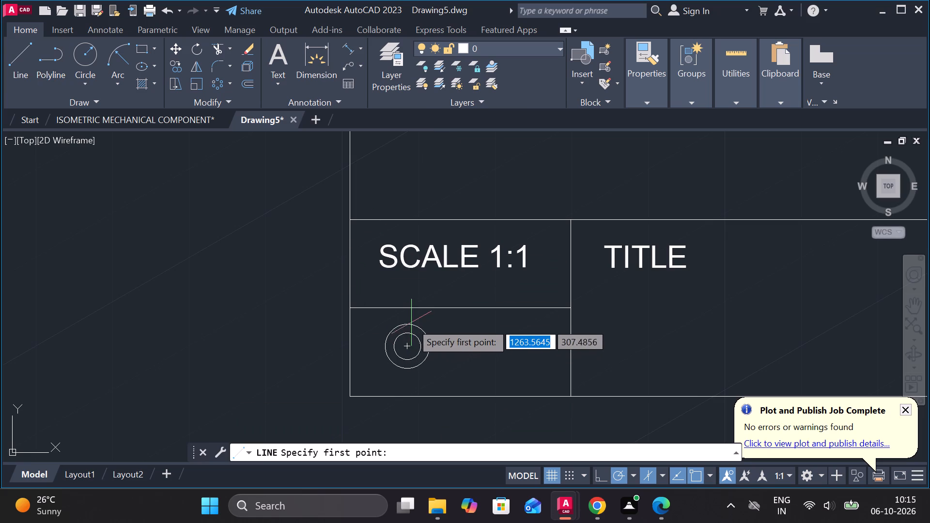
{"action": "left_click", "coordinate": [411, 320]}
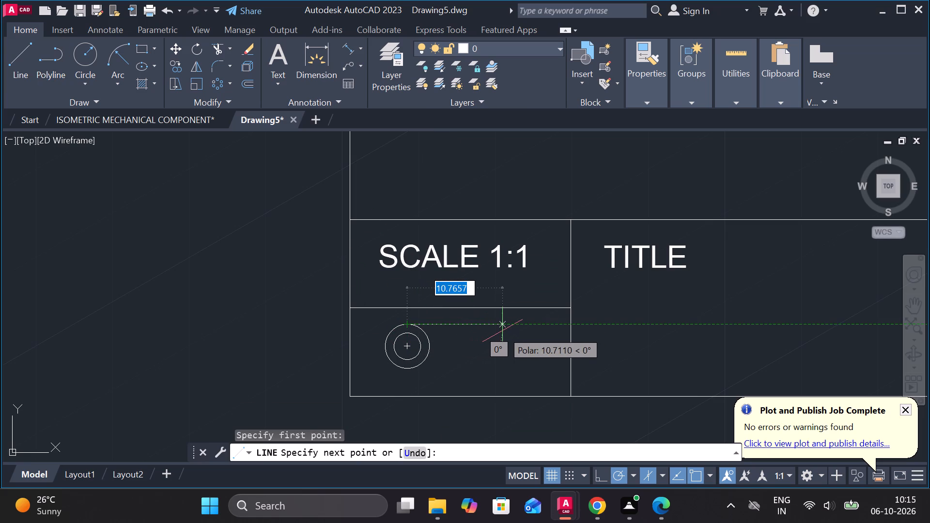
{"action": "left_click", "coordinate": [508, 331]}
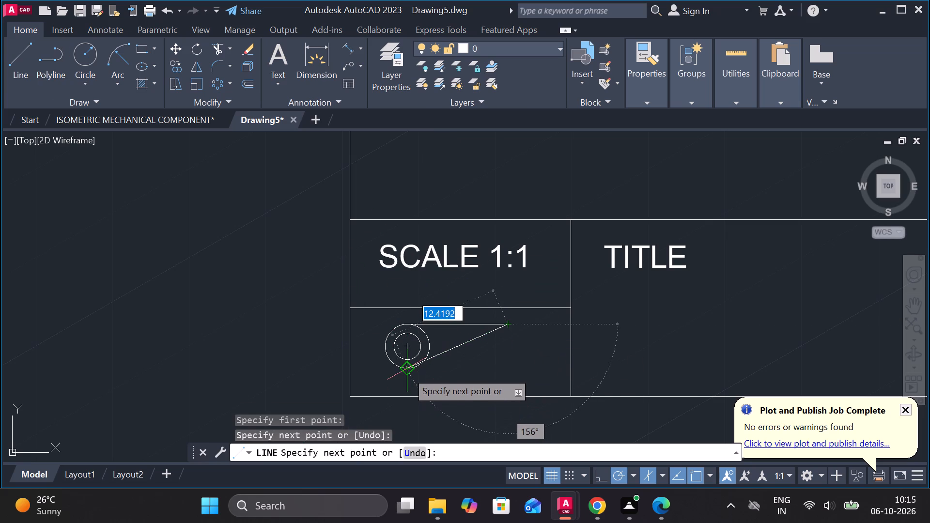
{"action": "left_click", "coordinate": [500, 375]}
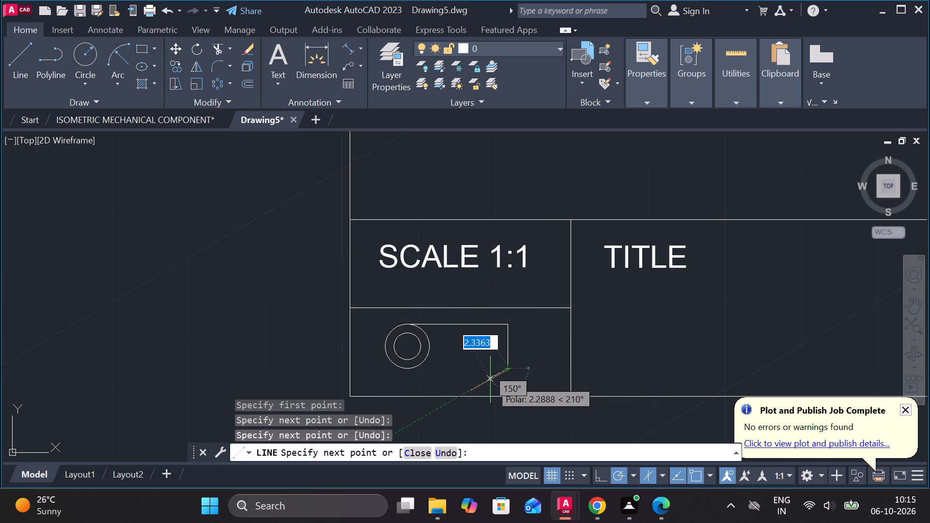
{"action": "scroll", "coordinate": [490, 380], "scroll_direction": "up", "scroll_amount": 2}
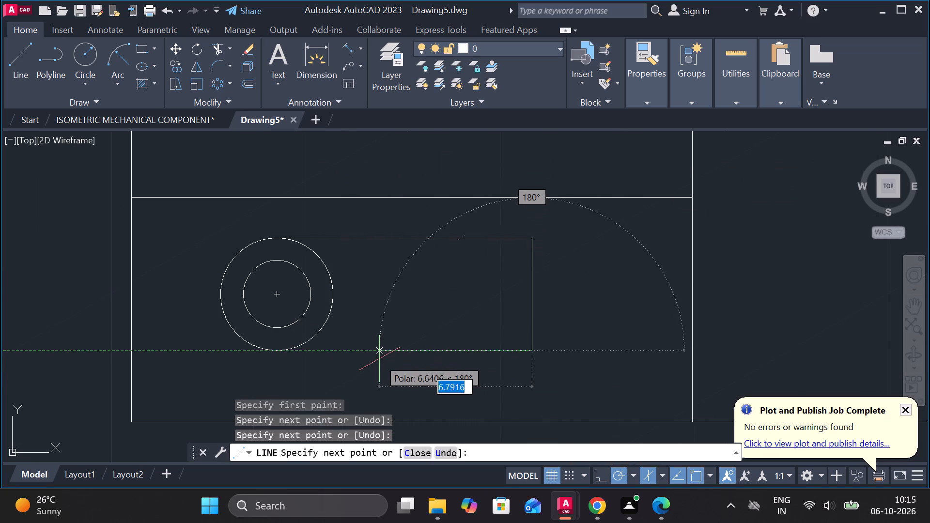
{"action": "key", "text": "Escape"}
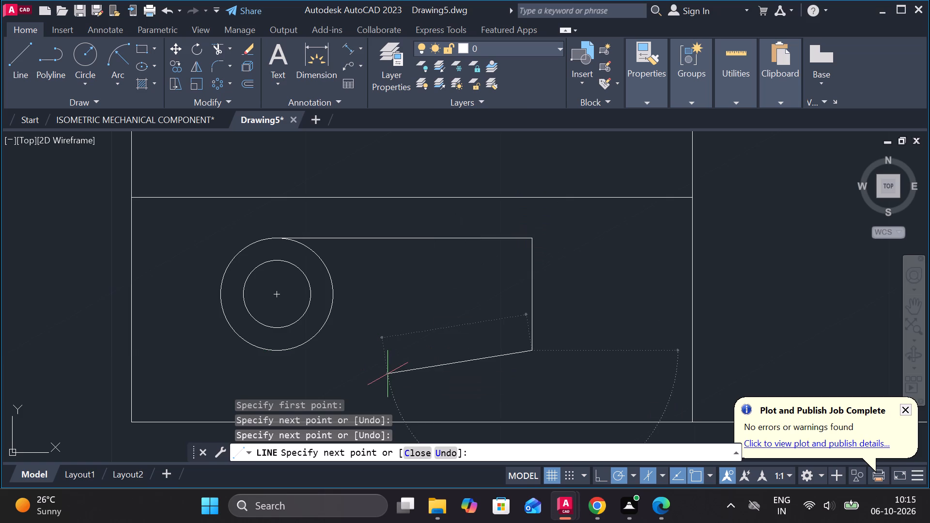
Draw a guide line from the inner circle's top, a 3-unit vertical edge down, and a sloping edge to the taller vertical line's lower end.
{"action": "key", "text": "space"}
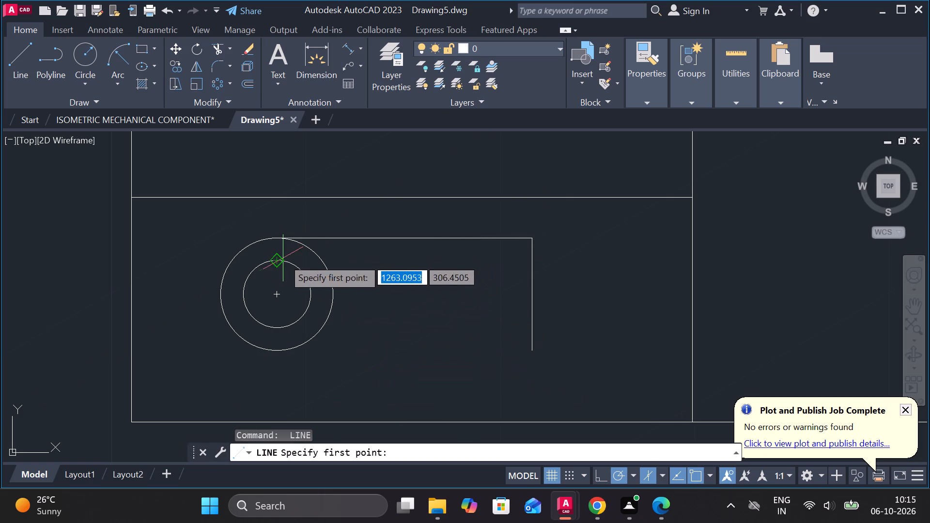
{"action": "left_click", "coordinate": [282, 264]}
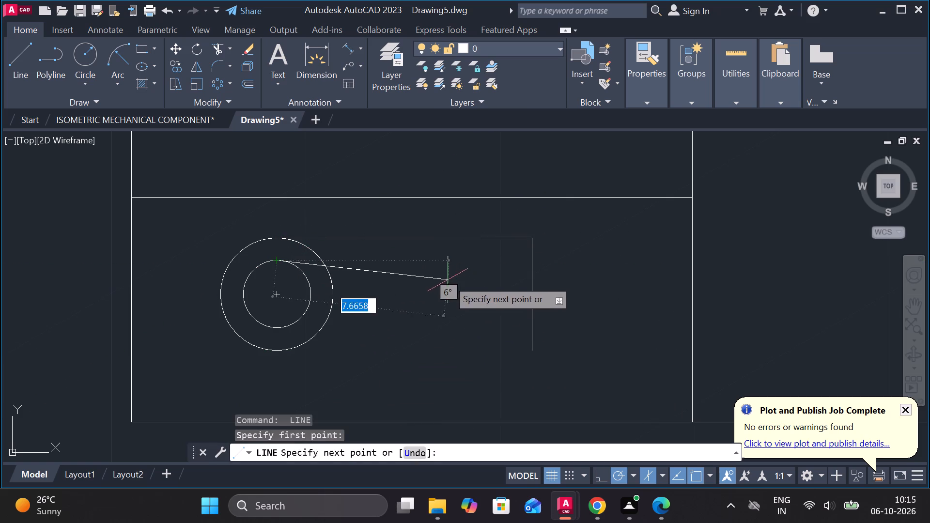
{"action": "left_click", "coordinate": [415, 269]}
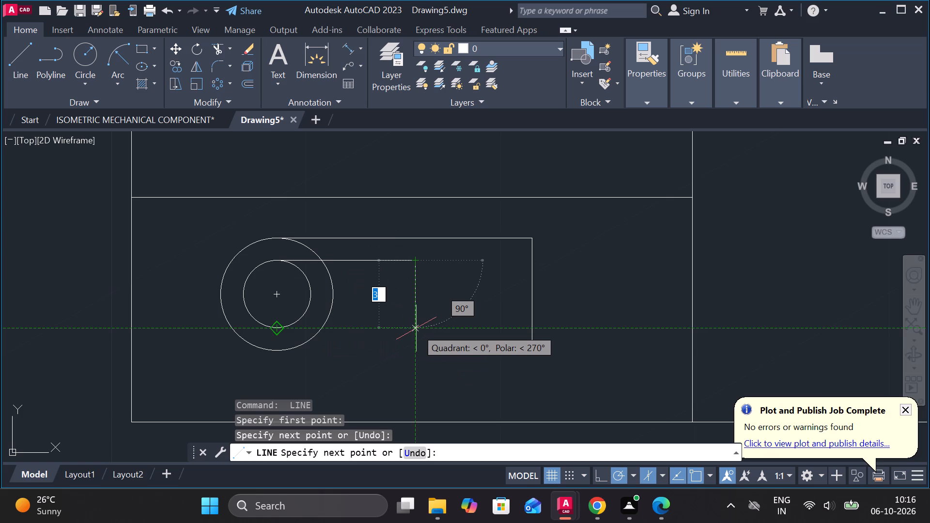
{"action": "left_click", "coordinate": [416, 328]}
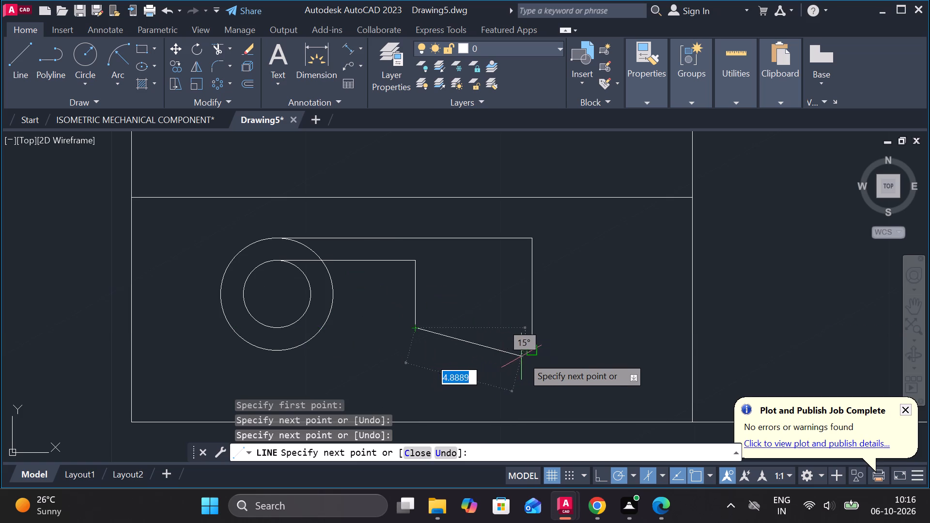
{"action": "scroll", "coordinate": [529, 357], "scroll_direction": "up", "scroll_amount": 1}
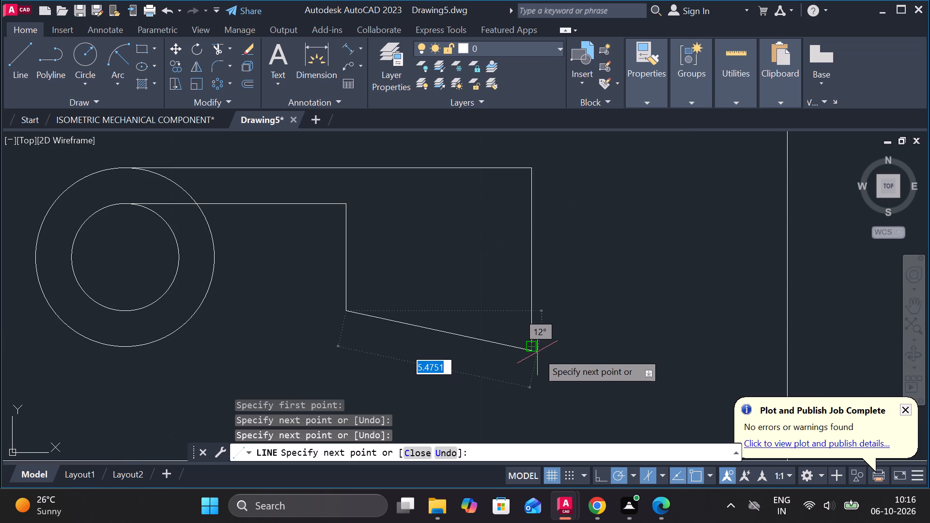
{"action": "left_click", "coordinate": [528, 348]}
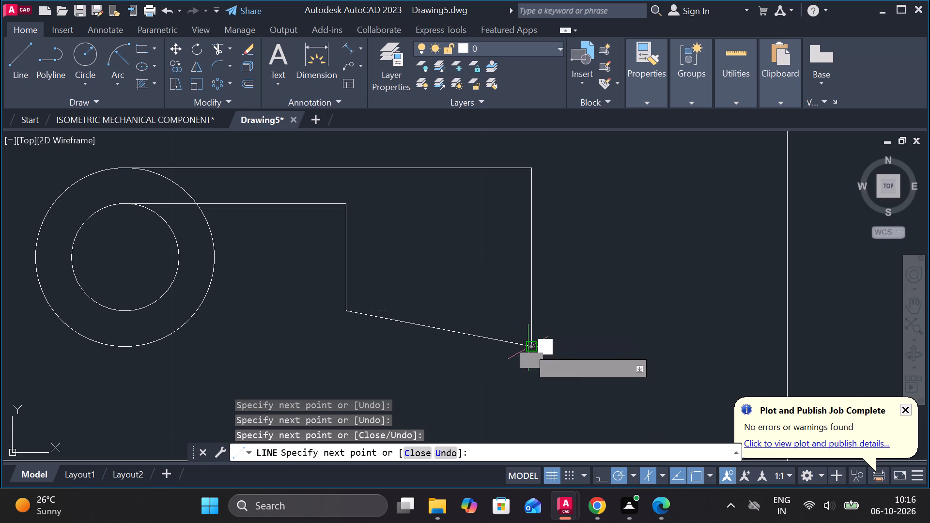
{"action": "key", "text": "Escape"}
Draw the upper sloping edge joining the top ends of the short and tall vertical lines to close the trapezoid.
{"action": "key", "text": "l"}
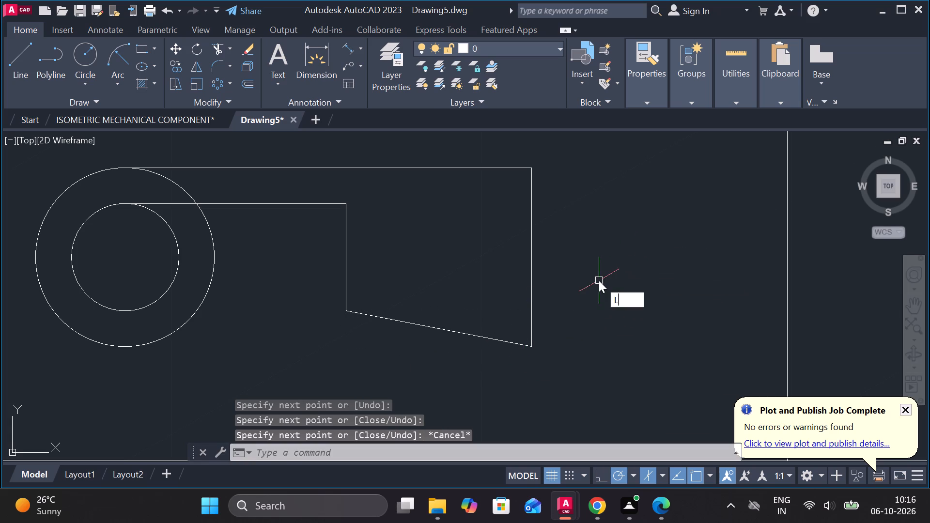
{"action": "key", "text": "Return"}
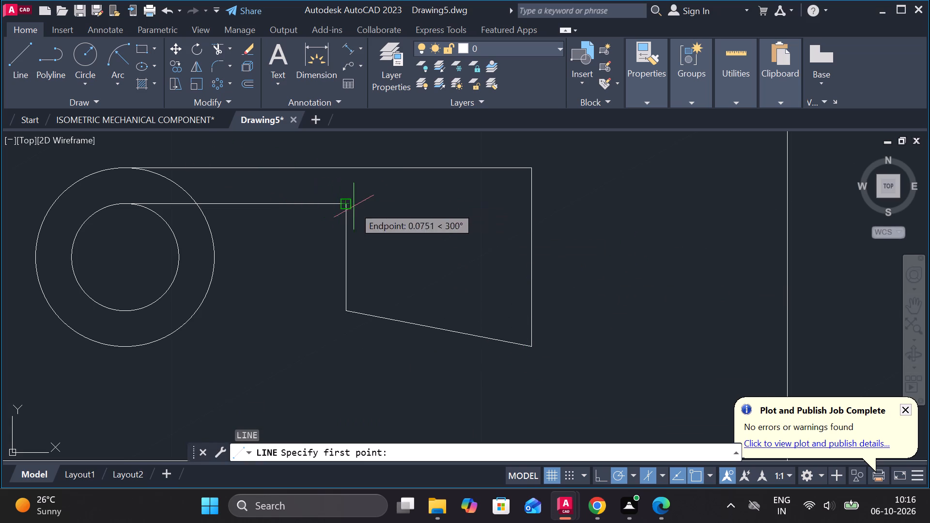
{"action": "left_click", "coordinate": [340, 206]}
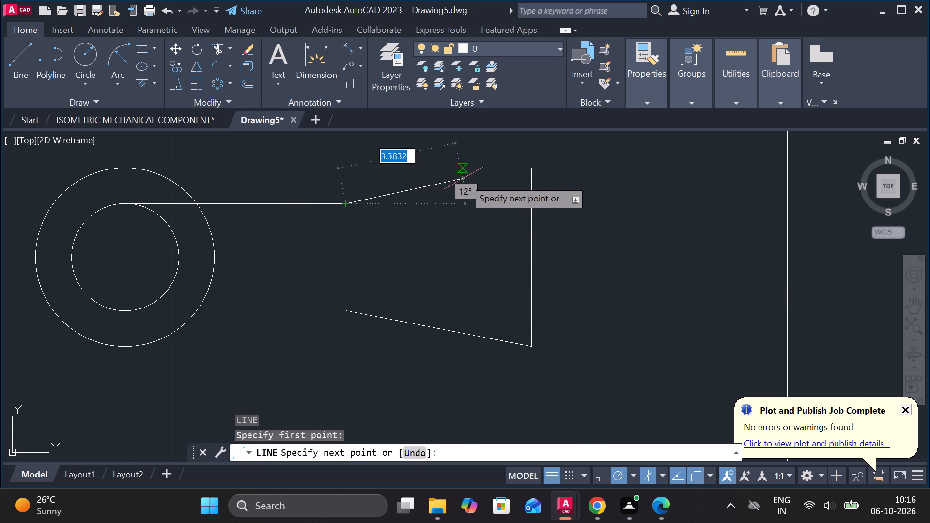
{"action": "key", "text": "Escape"}
{"action": "key", "text": "space"}
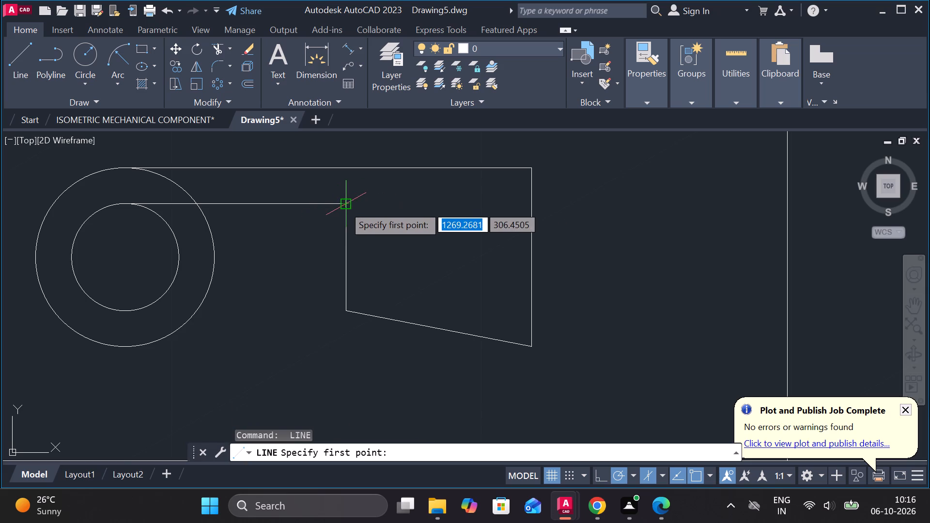
{"action": "left_click", "coordinate": [343, 205]}
{"action": "left_click", "coordinate": [533, 172]}
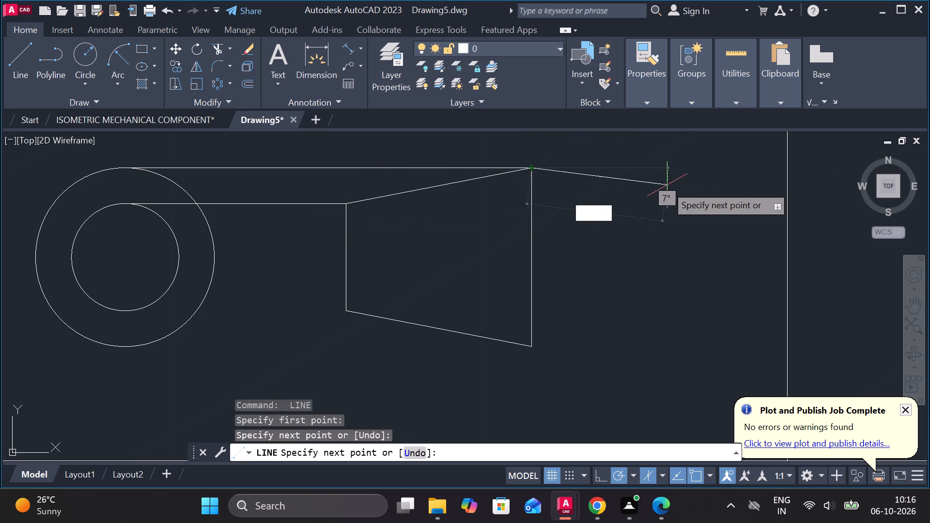
{"action": "key", "text": "Escape"}
Erase the two horizontal guide lines running from the circles to the trapezoid.
{"action": "scroll", "coordinate": [624, 195], "scroll_direction": "down", "scroll_amount": 1}
{"action": "left_click", "coordinate": [409, 231]}
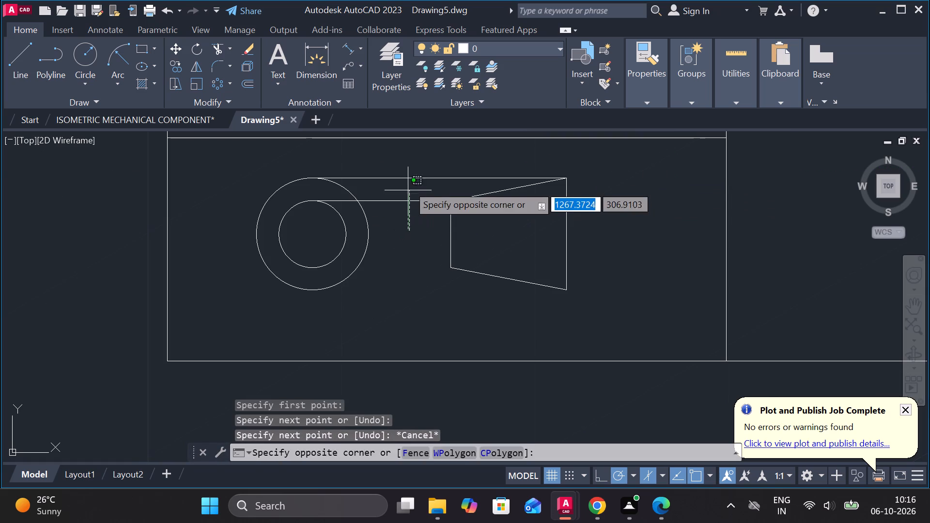
{"action": "left_click", "coordinate": [406, 171]}
{"action": "type", "text": "E"}
{"action": "key", "text": "space"}
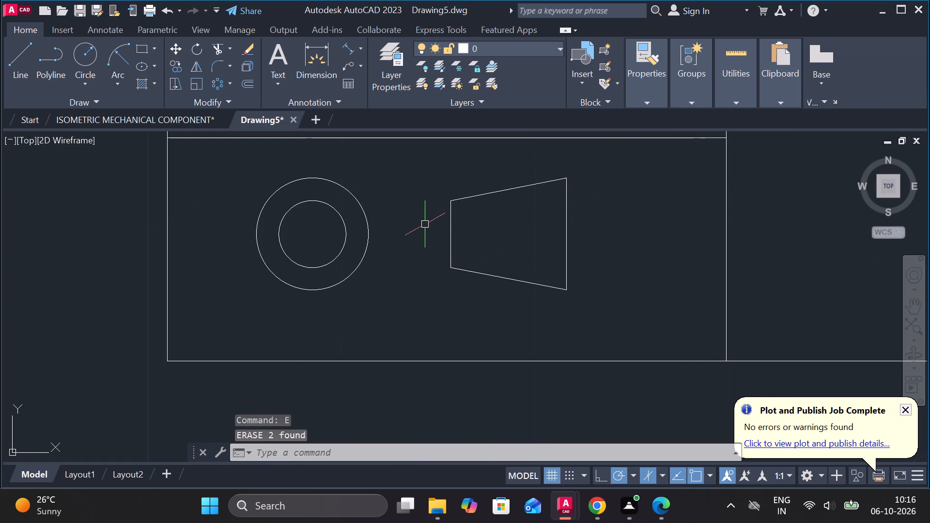
Move both concentric circles horizontally 1.5 units toward the trapezoid, from their centre to the inner circle's right quadrant.
{"action": "scroll", "coordinate": [560, 215], "scroll_direction": "down", "scroll_amount": 2}
{"action": "scroll", "coordinate": [560, 215], "scroll_direction": "up", "scroll_amount": 1}
{"action": "left_click", "coordinate": [349, 185]}
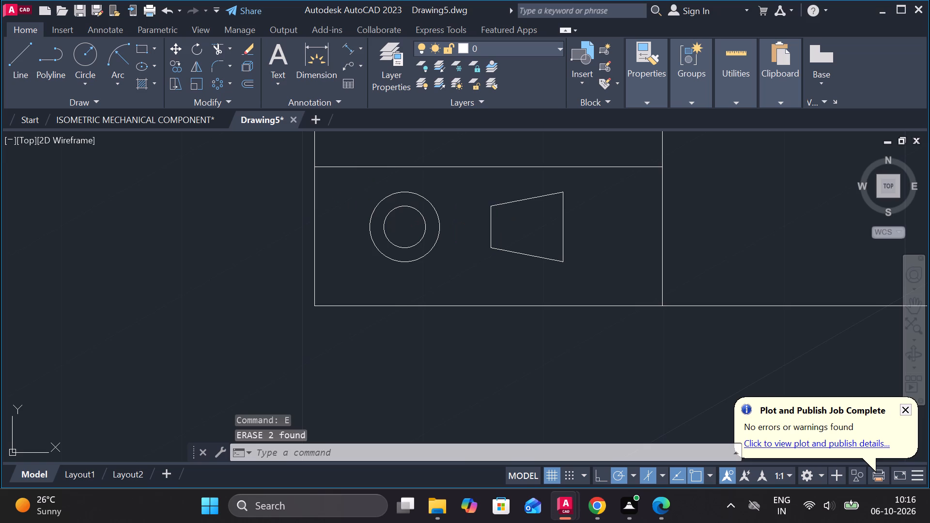
{"action": "left_click", "coordinate": [455, 269]}
{"action": "key", "text": "m"}
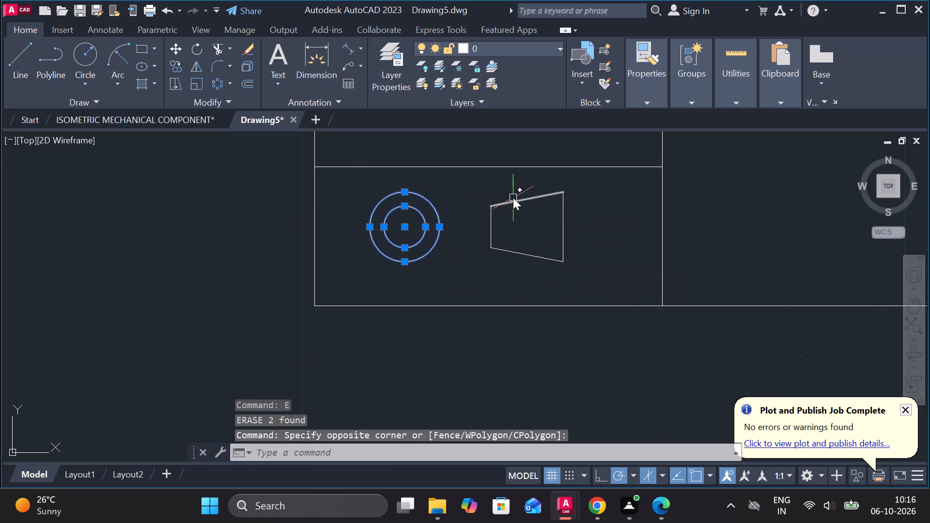
{"action": "key", "text": "Return"}
{"action": "left_click", "coordinate": [408, 226]}
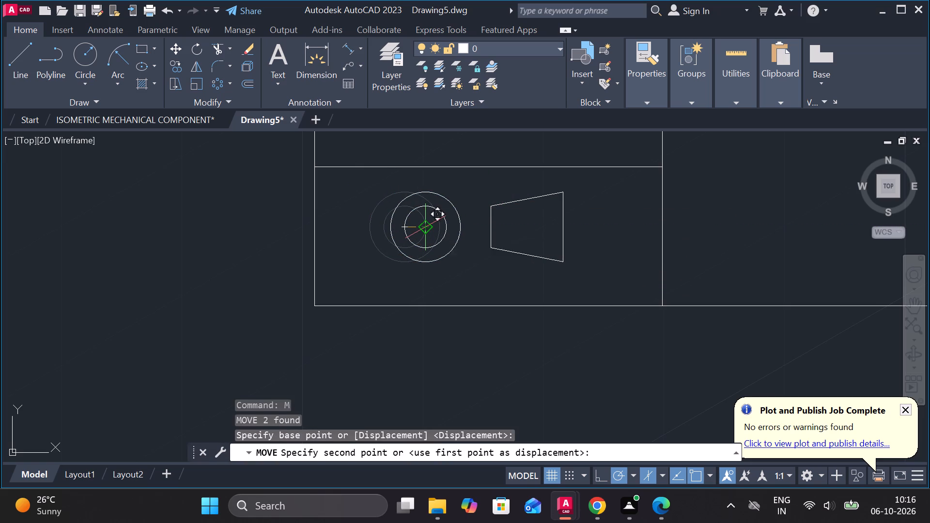
{"action": "left_click", "coordinate": [430, 226]}
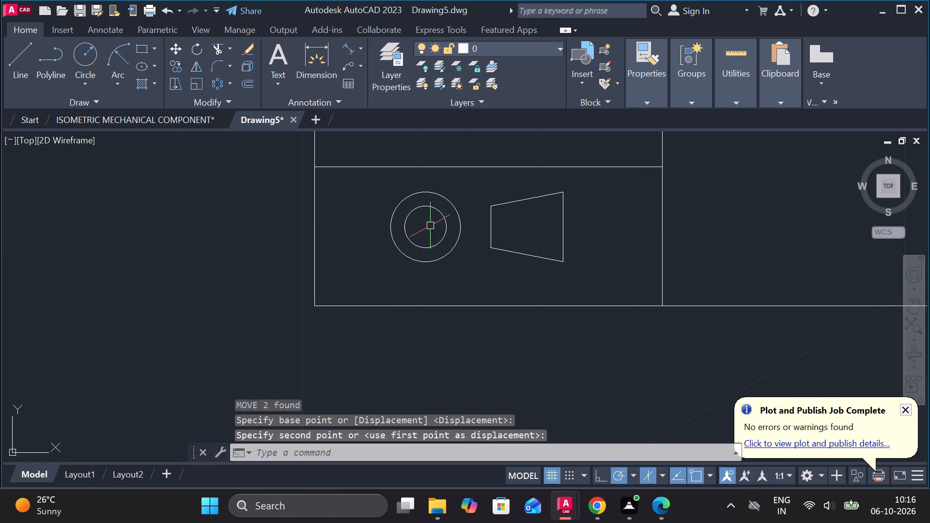
{"action": "key", "text": "Escape"}
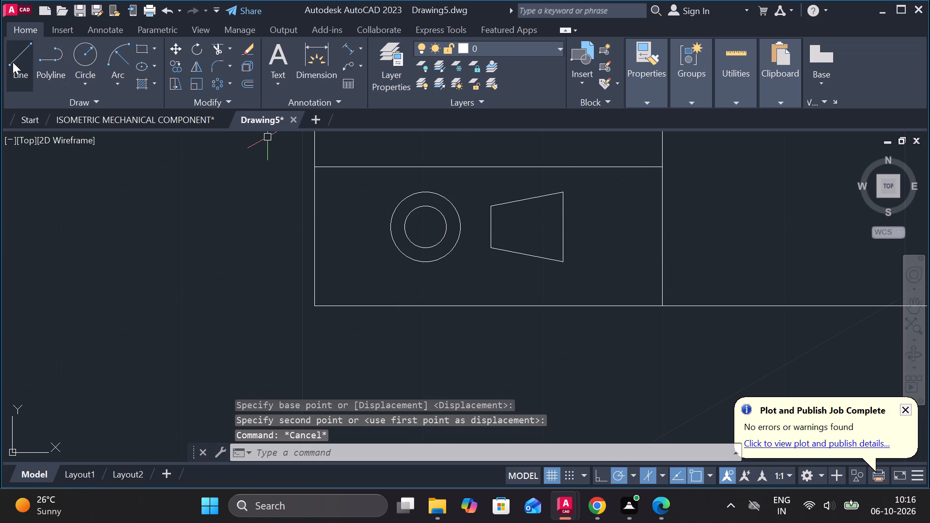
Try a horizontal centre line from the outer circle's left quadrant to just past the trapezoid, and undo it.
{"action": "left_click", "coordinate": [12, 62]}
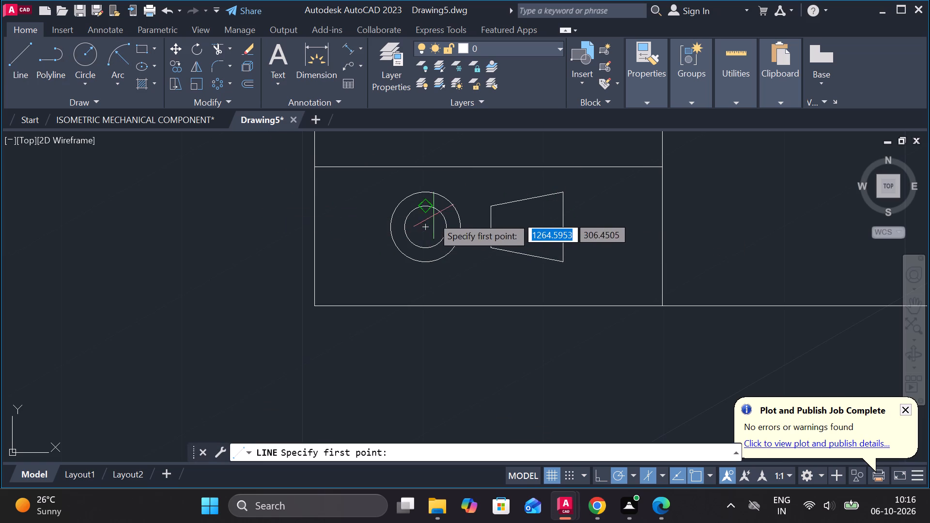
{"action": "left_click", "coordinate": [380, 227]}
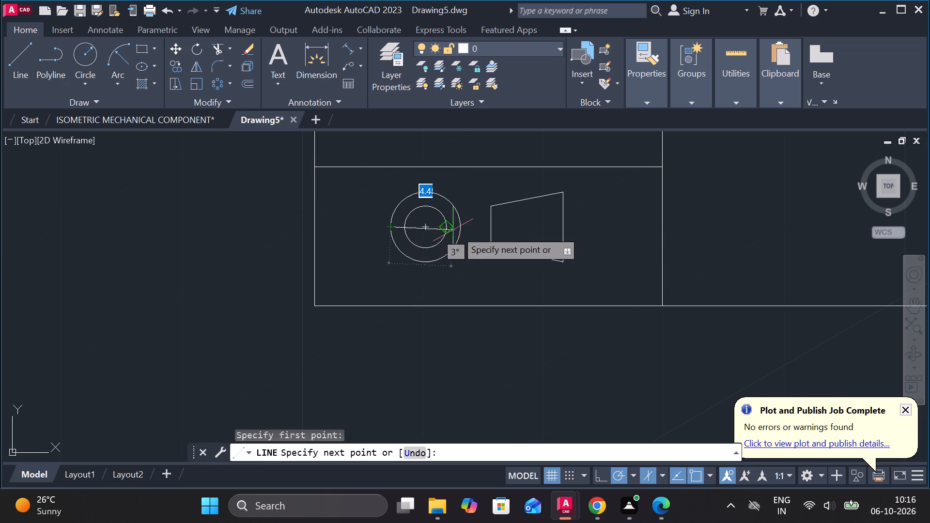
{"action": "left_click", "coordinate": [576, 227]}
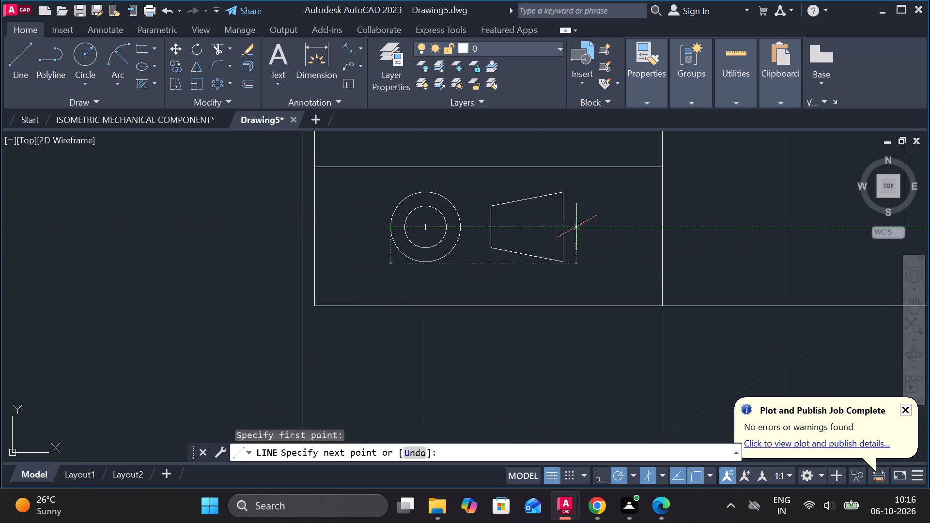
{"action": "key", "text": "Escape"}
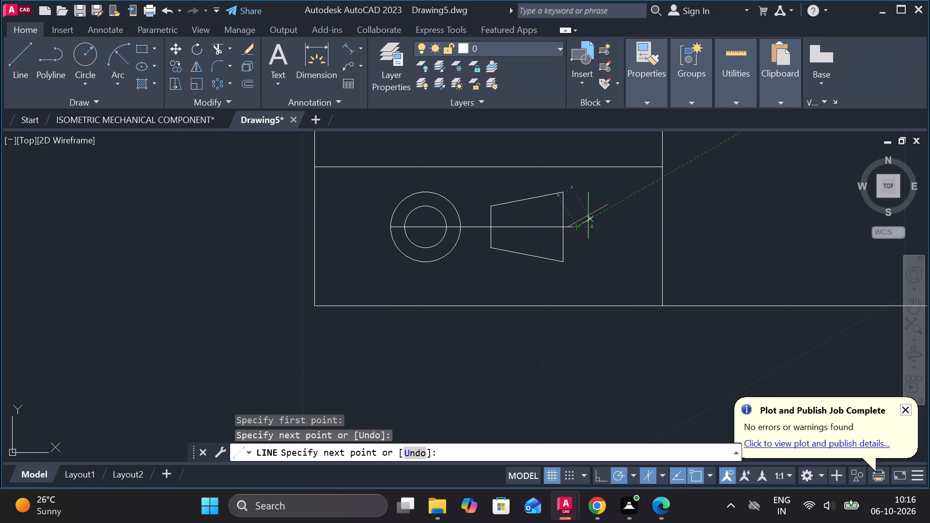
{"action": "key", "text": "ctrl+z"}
Draw a horizontal centre line about 14.4 long through the circles' centre and trapezoid, extending beyond both shapes.
{"action": "key", "text": "l"}
{"action": "key", "text": "Return"}
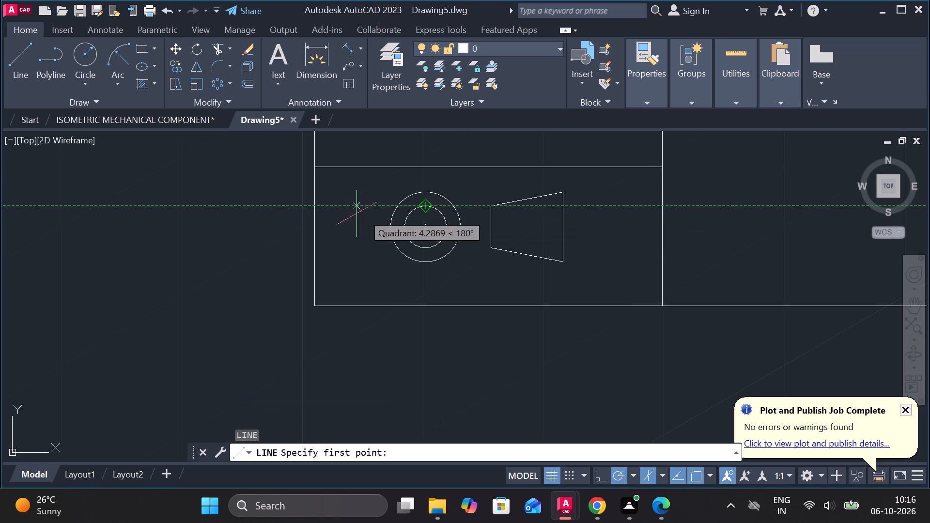
{"action": "scroll", "coordinate": [384, 227], "scroll_direction": "up", "scroll_amount": 2}
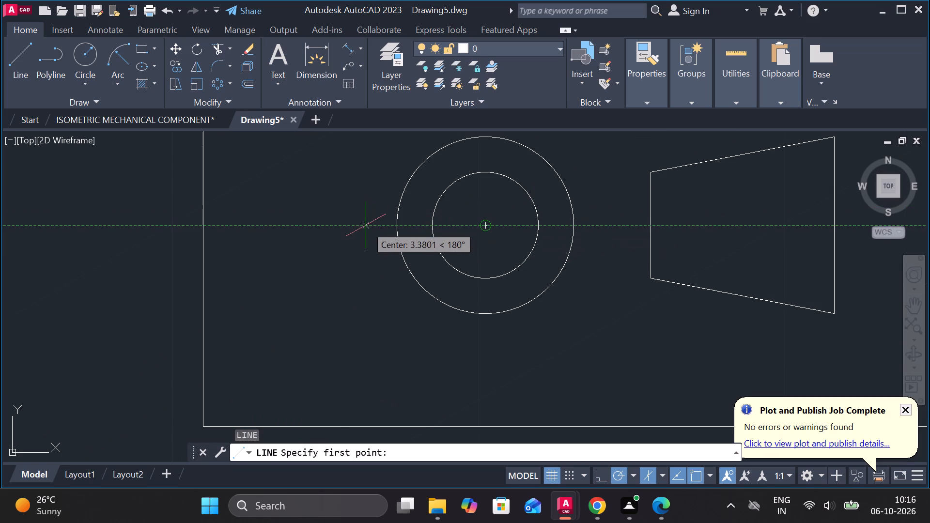
{"action": "left_click_drag", "start_coordinate": [366, 225], "coordinate": [370, 225]}
{"action": "middle_click_drag", "start_coordinate": [691, 227], "coordinate": [493, 238]}
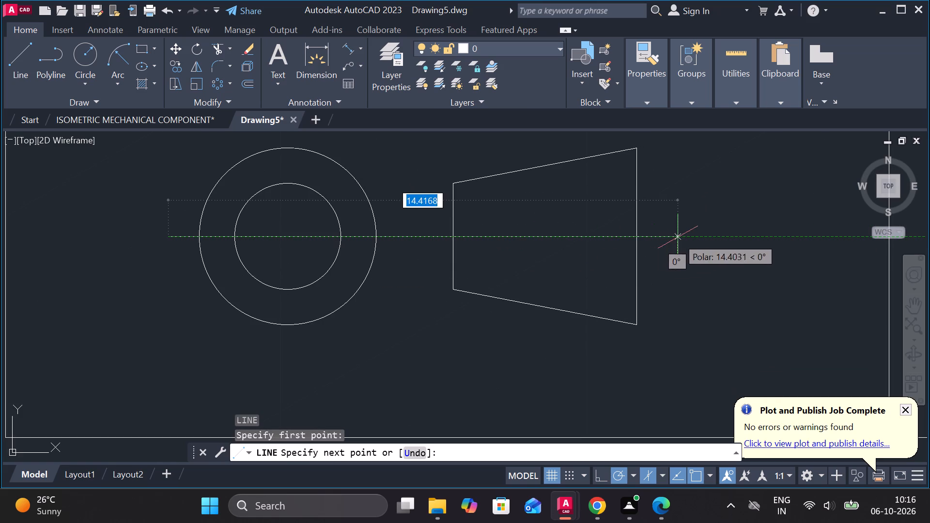
{"action": "left_click", "coordinate": [678, 237]}
{"action": "key", "text": "Escape"}
Draw a vertical centre line about 7.1 long through the circles' centre, extending above and below the outer circle.
{"action": "key", "text": "space"}
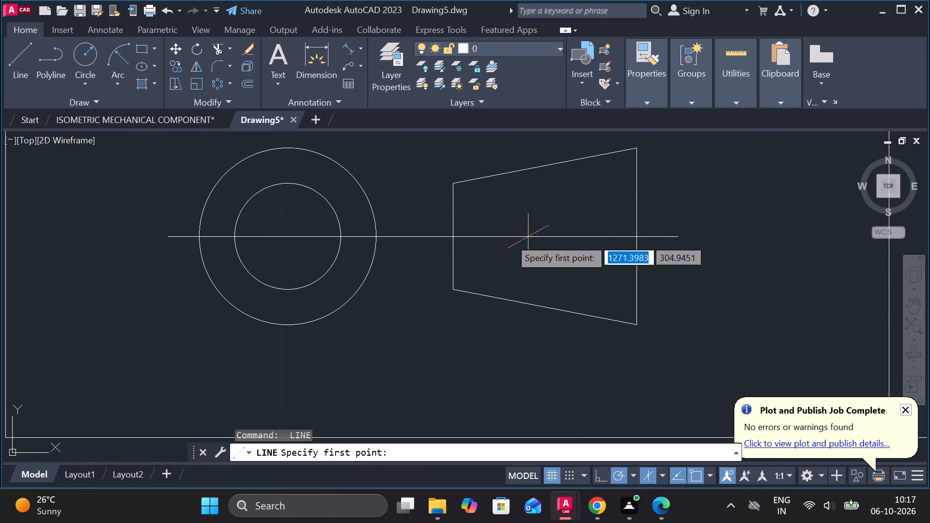
{"action": "scroll", "coordinate": [427, 236], "scroll_direction": "down", "scroll_amount": 1}
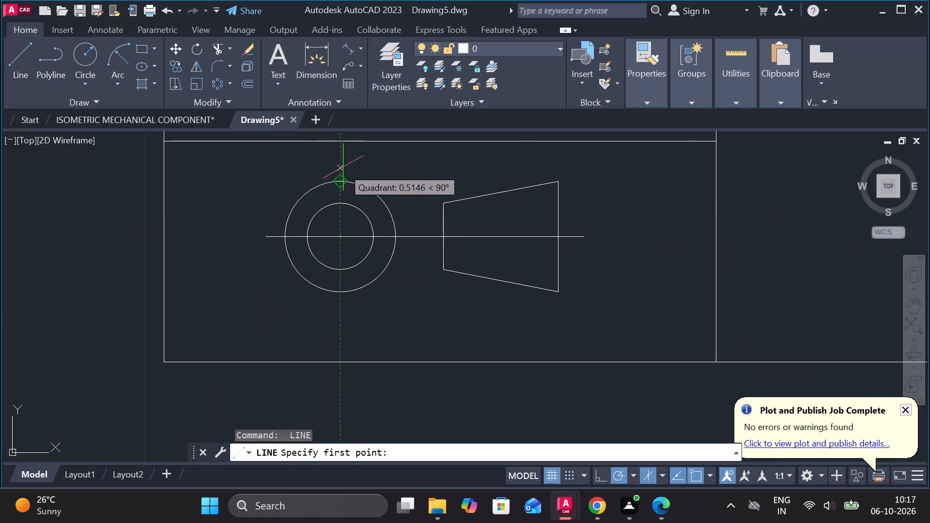
{"action": "left_click", "coordinate": [343, 162]}
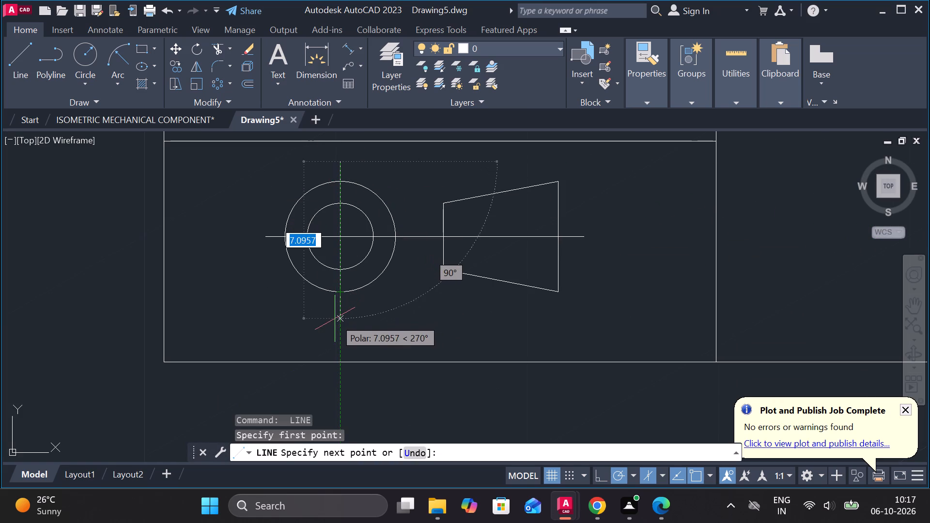
{"action": "left_click", "coordinate": [335, 319]}
{"action": "key", "text": "Escape"}
{"action": "scroll", "coordinate": [459, 301], "scroll_direction": "down", "scroll_amount": 3}
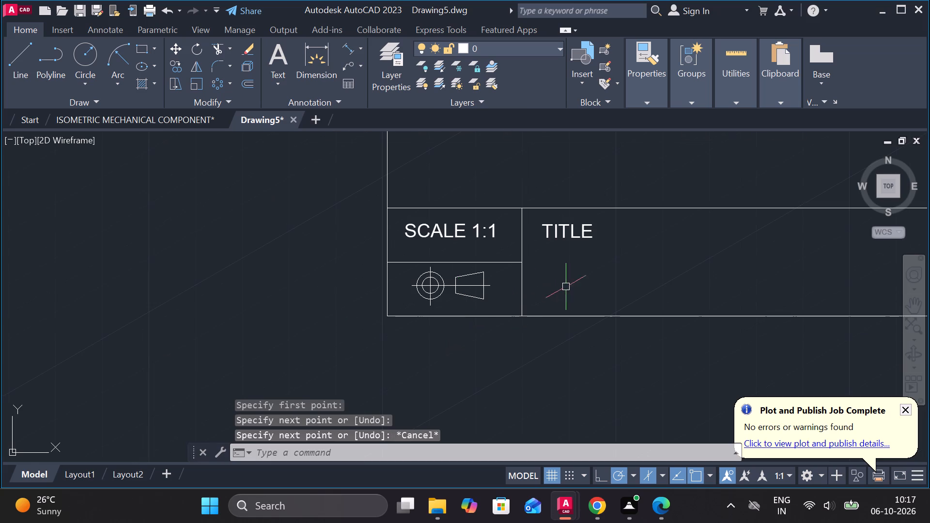
Open the spare DESIGNED text in the title block's large empty cell for editing and set its height to 3.
{"action": "scroll", "coordinate": [567, 286], "scroll_direction": "down", "scroll_amount": 1}
{"action": "middle_click_drag", "start_coordinate": [601, 189], "coordinate": [605, 270]}
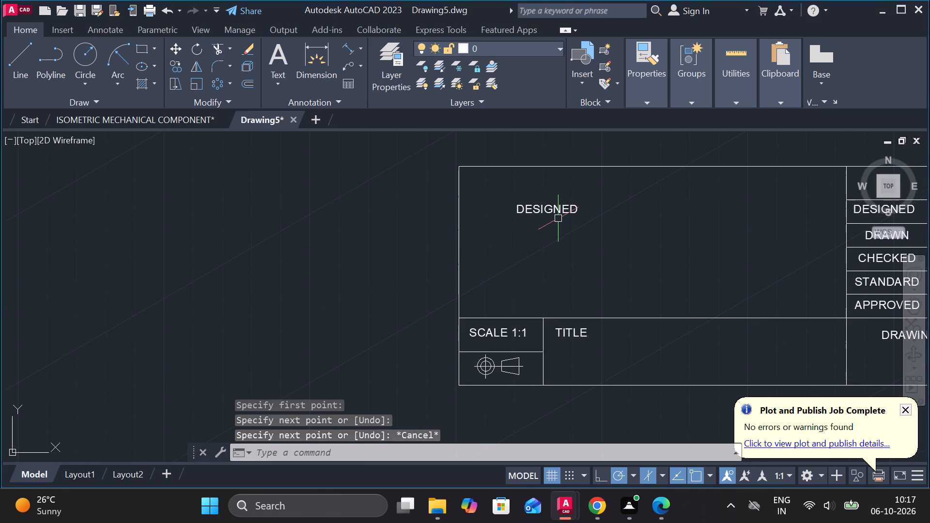
{"action": "double_click", "coordinate": [555, 215]}
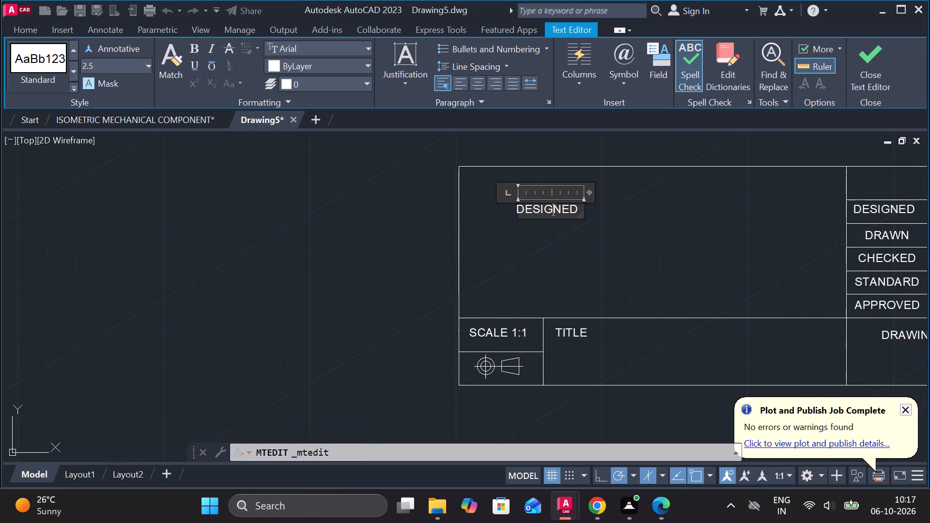
{"action": "left_click_drag", "start_coordinate": [579, 209], "coordinate": [525, 210]}
{"action": "left_click_drag", "start_coordinate": [525, 210], "coordinate": [500, 219]}
{"action": "left_click", "coordinate": [583, 209]}
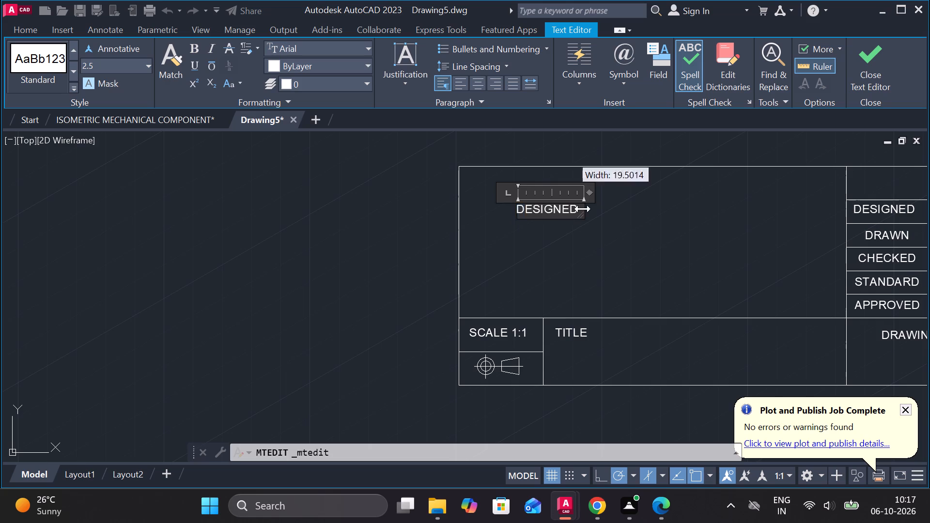
{"action": "left_click_drag", "start_coordinate": [577, 210], "coordinate": [509, 213]}
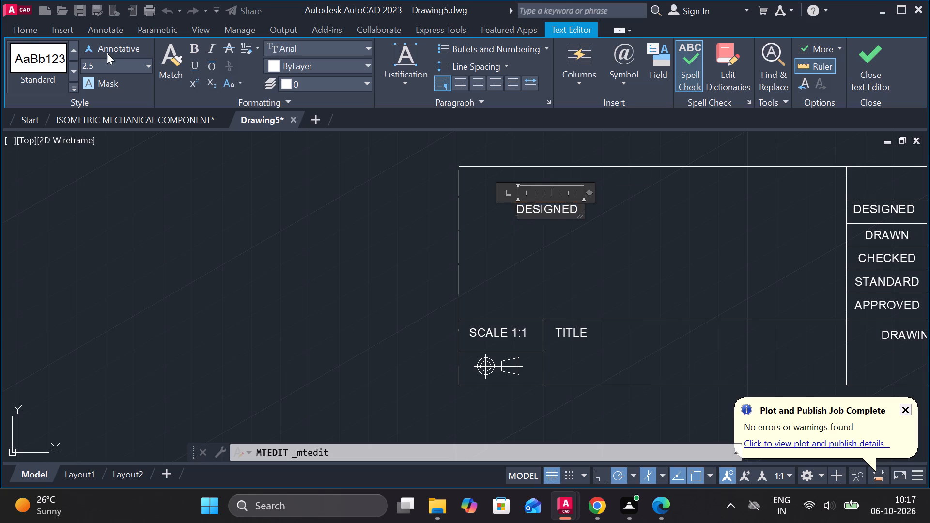
{"action": "left_click", "coordinate": [148, 64]}
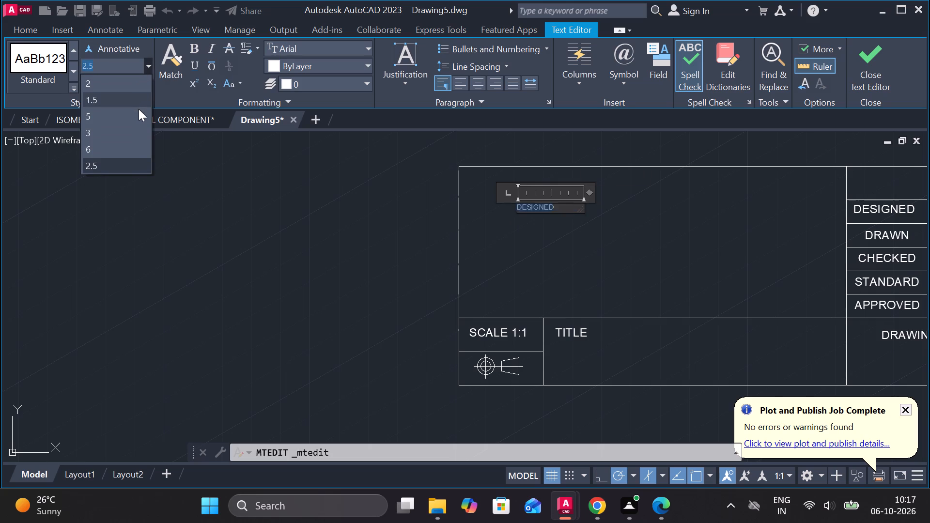
{"action": "left_click", "coordinate": [119, 130]}
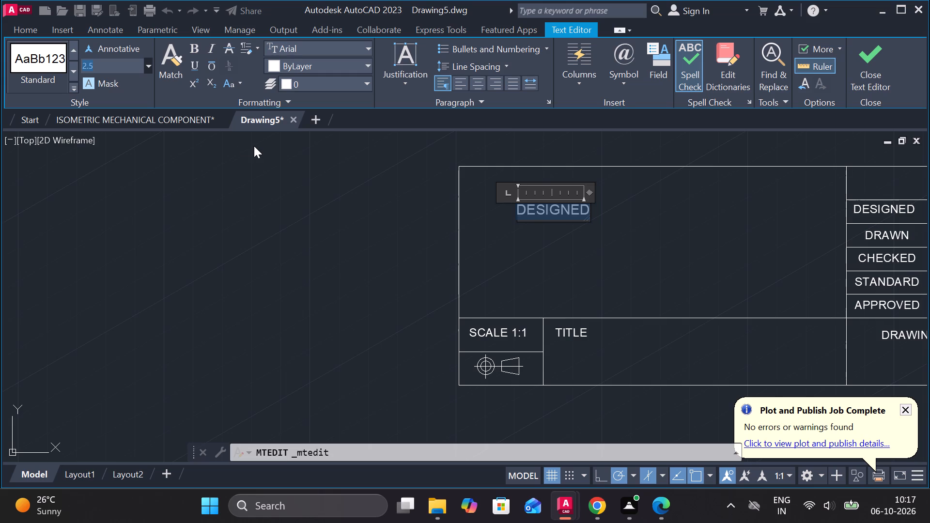
Replace the spare DESIGNED text with "MECHANICAL SUPPORT BRACKET OR MOUNTING COMPONENT SHOWN IN AN ISOMETRIC VIEW".
{"action": "type", "text": "MECHANICAL"}
{"action": "key", "text": "space"}
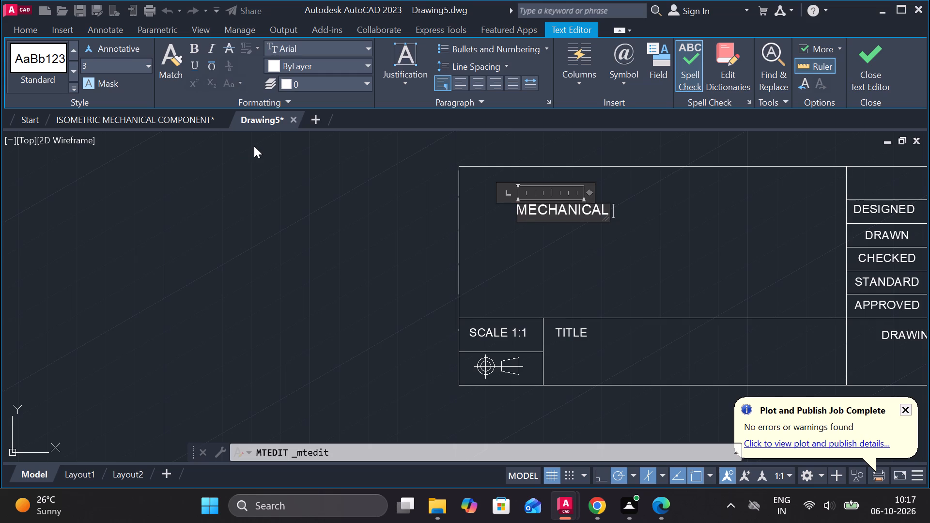
{"action": "type", "text": "SUPPORT"}
{"action": "key", "text": "space"}
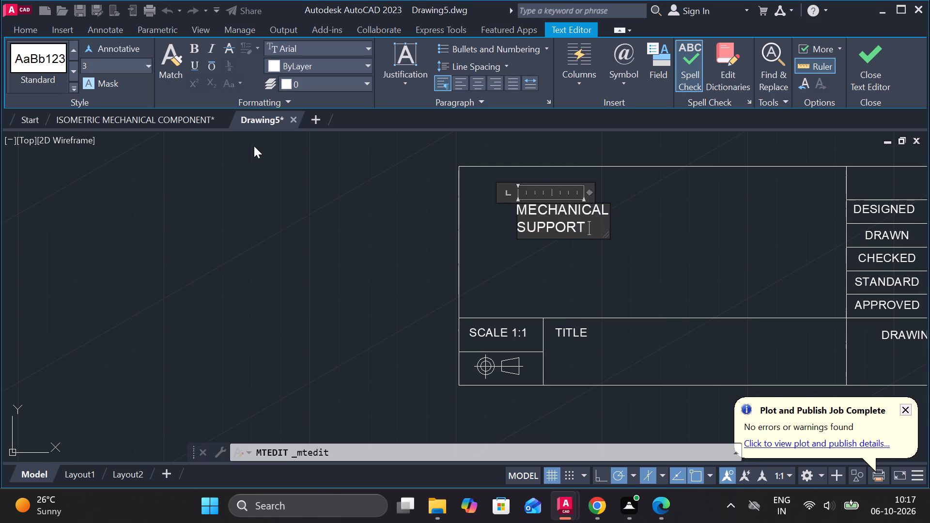
{"action": "type", "text": "BRACKET"}
{"action": "key", "text": "space"}
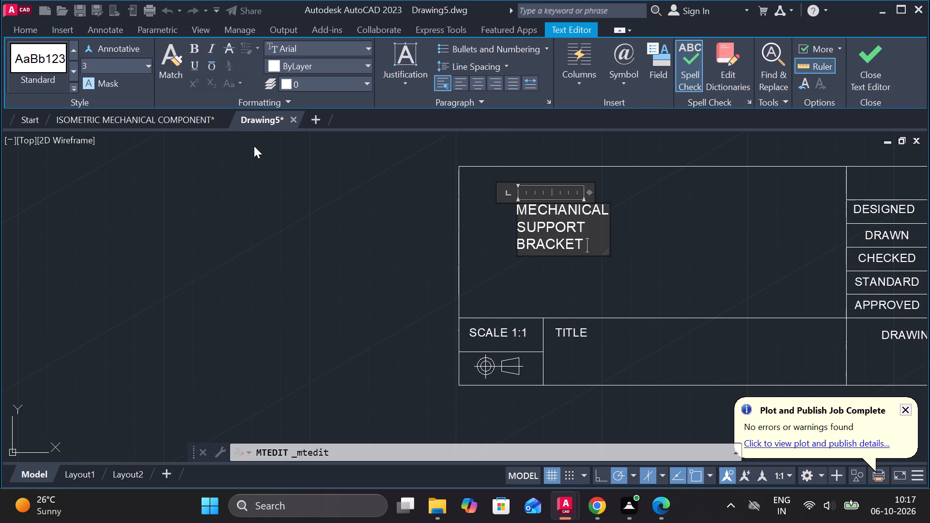
{"action": "type", "text": "OR"}
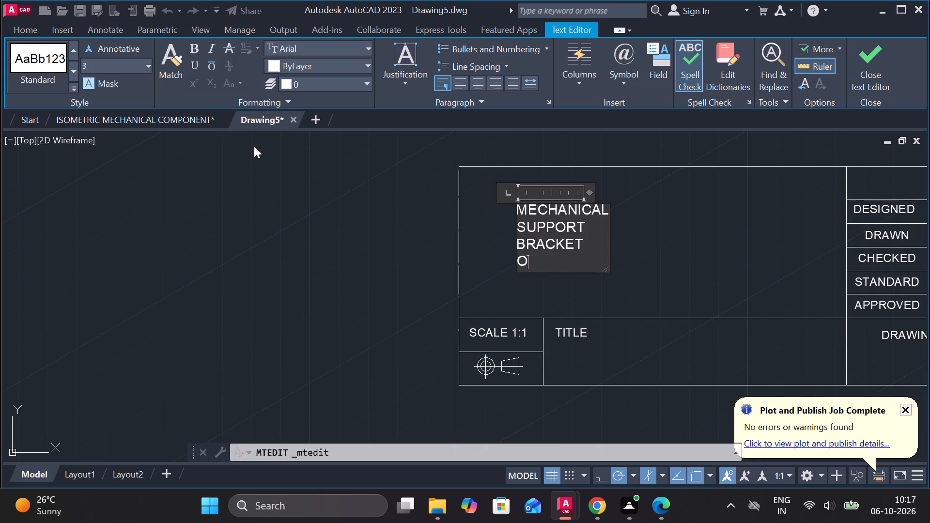
{"action": "key", "text": "space"}
{"action": "type", "text": "MOUNTING"}
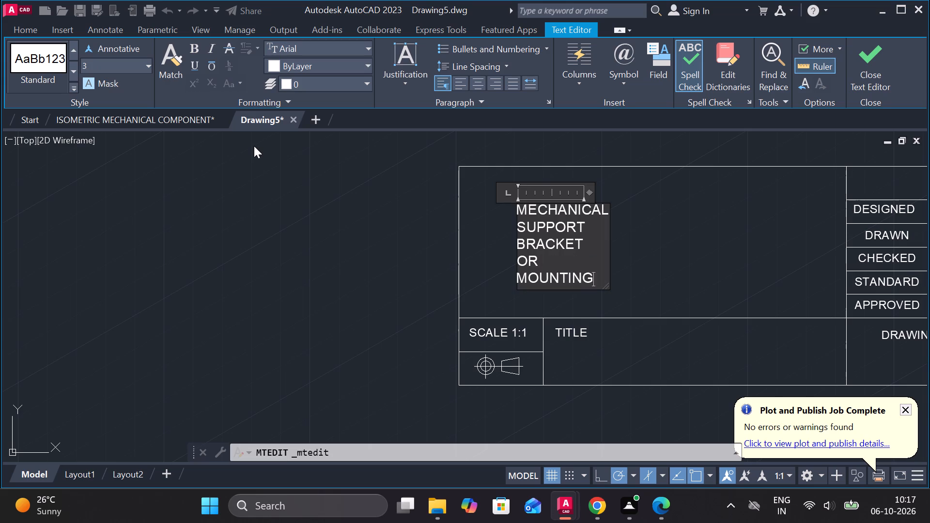
{"action": "key", "text": "space"}
{"action": "key", "text": "c"}
{"action": "type", "text": "OM"}
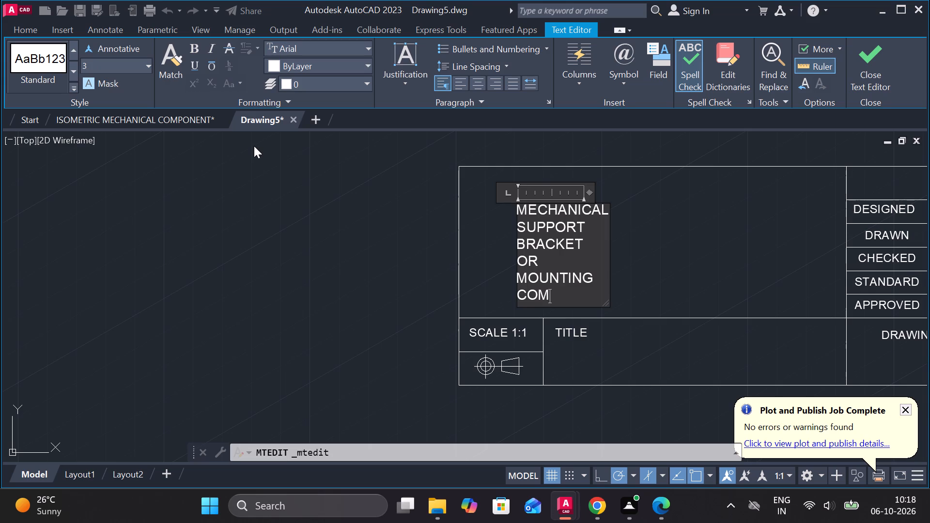
{"action": "type", "text": "PO"}
{"action": "type", "text": "NENT"}
{"action": "key", "text": "space"}
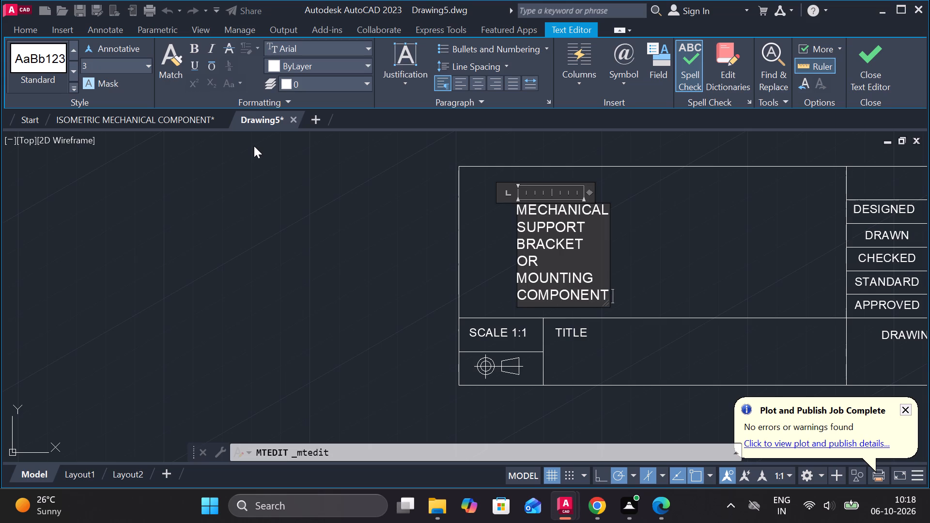
{"action": "type", "text": "SHOWN"}
{"action": "key", "text": "space"}
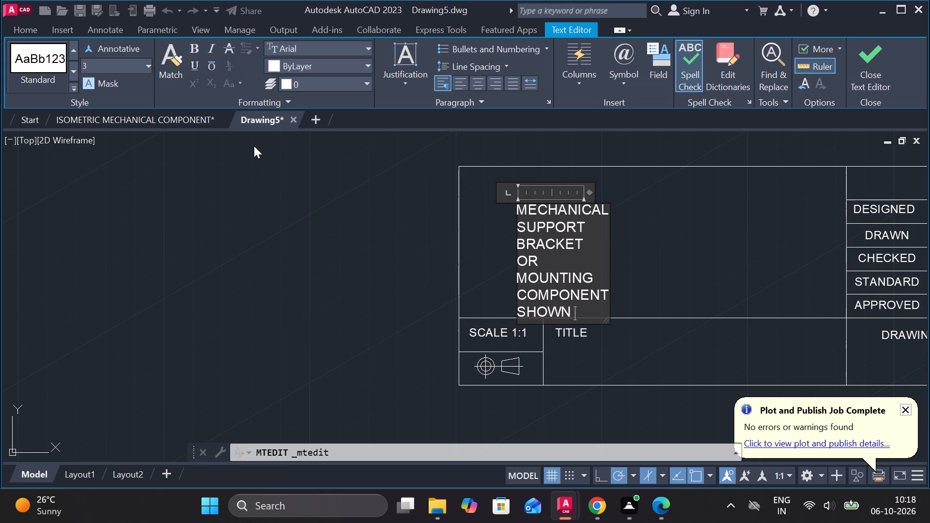
{"action": "type", "text": "IN"}
{"action": "key", "text": "space"}
{"action": "type", "text": "AN ISO"}
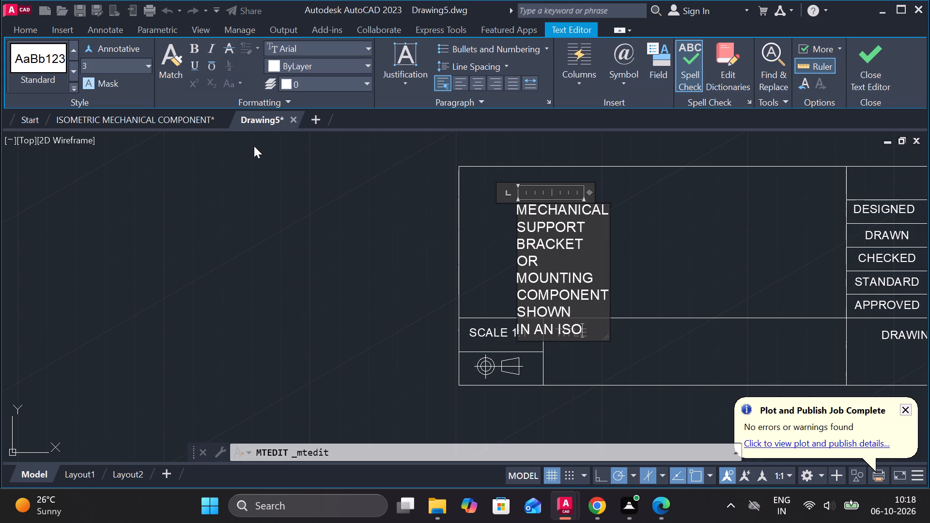
{"action": "type", "text": "METRIC"}
{"action": "key", "text": "space"}
{"action": "type", "text": "VI"}
{"action": "type", "text": "EW"}
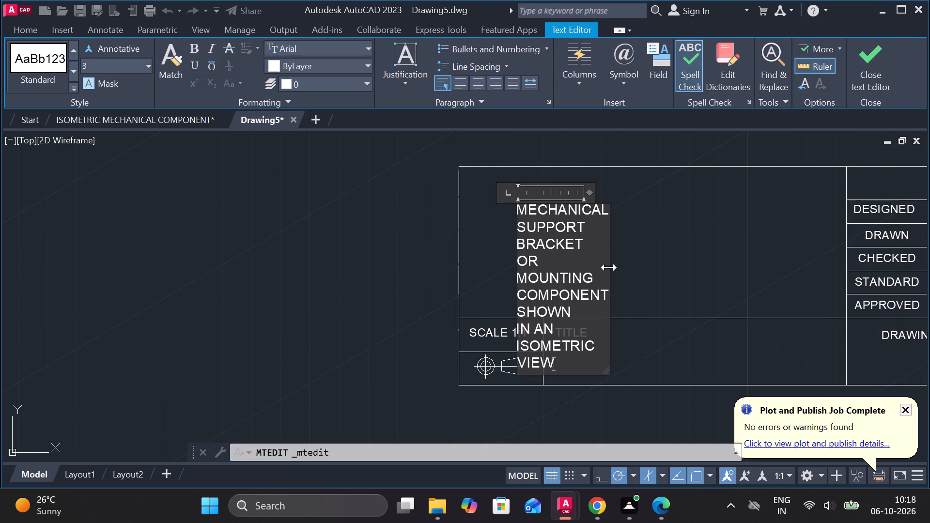
Widen the description text's frame almost to the approval table so it wraps onto three lines, and finish editing.
{"action": "left_click_drag", "start_coordinate": [609, 267], "coordinate": [839, 264]}
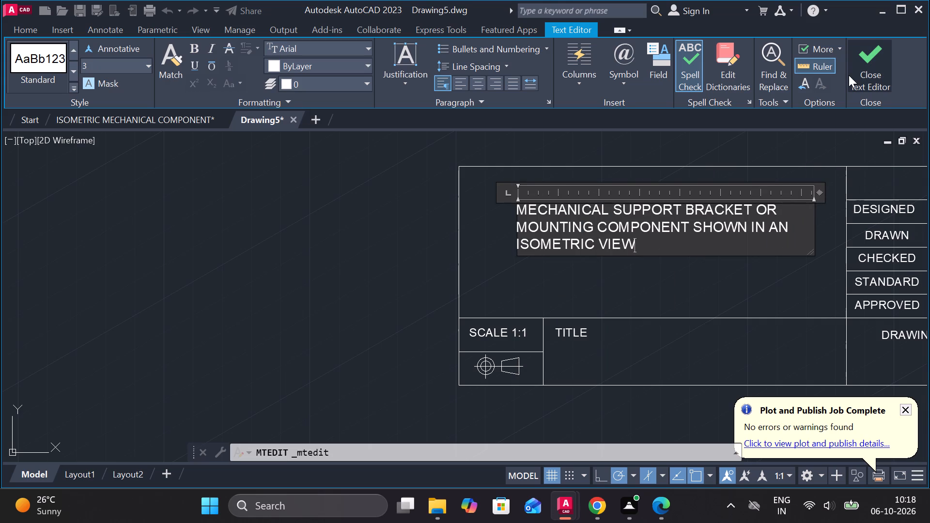
{"action": "left_click", "coordinate": [852, 67]}
Move the three-line description from the large empty cell into the TITLE cell, directly below the TITLE label.
{"action": "middle_click_drag", "start_coordinate": [760, 247], "coordinate": [678, 240]}
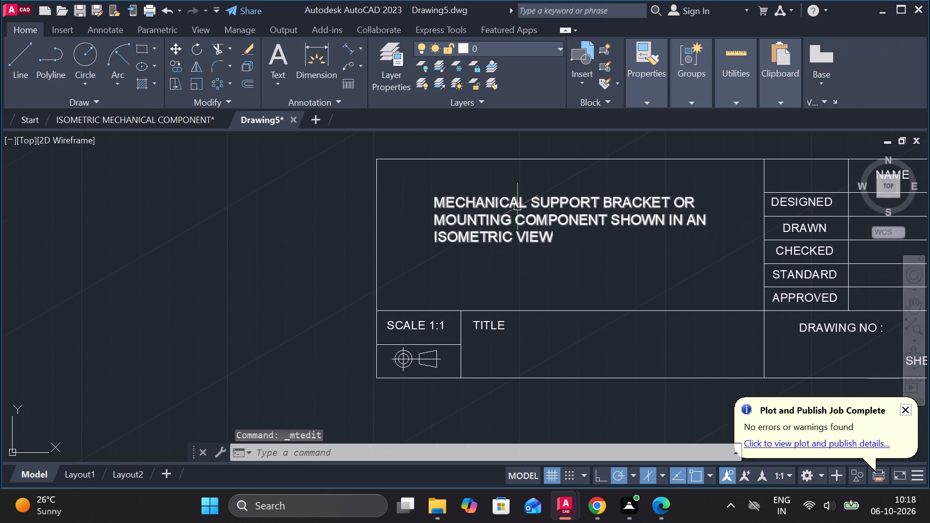
{"action": "left_click", "coordinate": [517, 207]}
{"action": "left_click", "coordinate": [432, 197]}
{"action": "scroll", "coordinate": [478, 349], "scroll_direction": "up", "scroll_amount": 2}
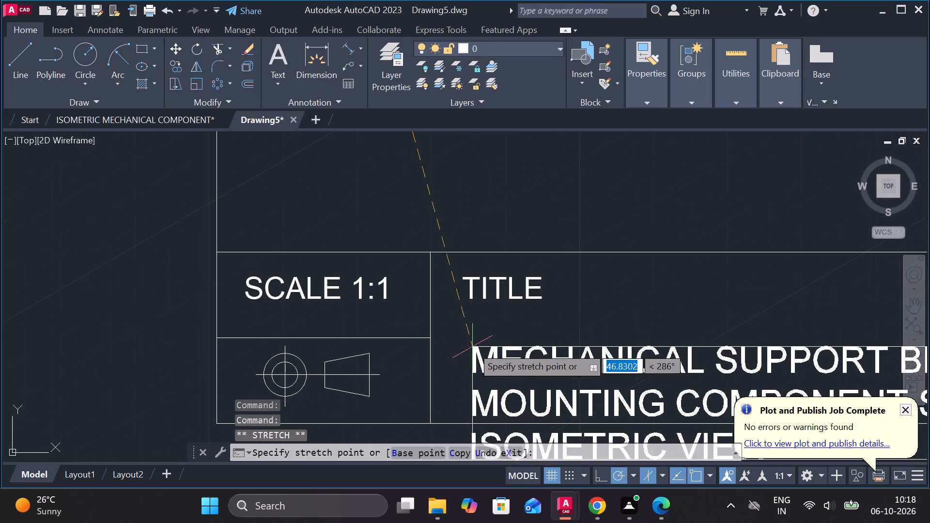
{"action": "left_click", "coordinate": [448, 307]}
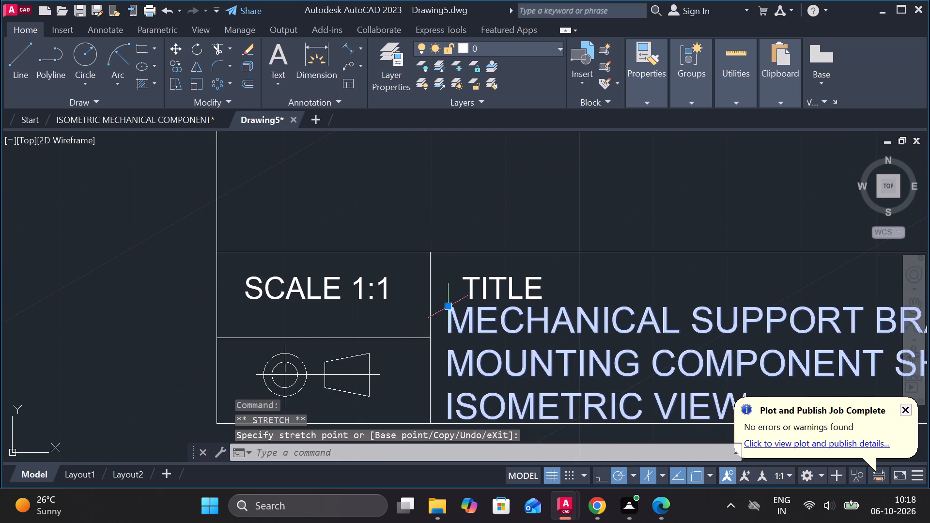
{"action": "scroll", "coordinate": [448, 307], "scroll_direction": "down", "scroll_amount": 2}
{"action": "key", "text": "Escape"}
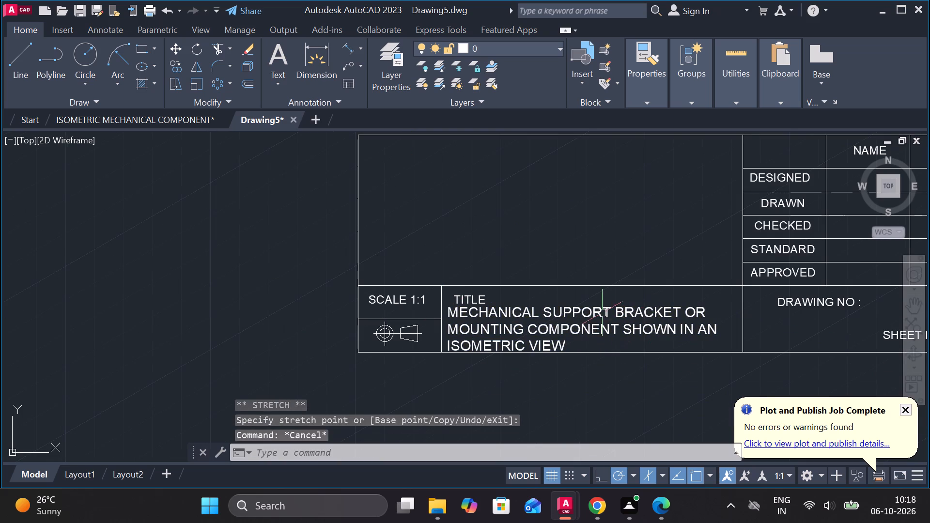
Set the height of the whole description text in the TITLE cell to 2.5.
{"action": "double_click", "coordinate": [600, 311]}
{"action": "left_click_drag", "start_coordinate": [607, 348], "coordinate": [460, 304]}
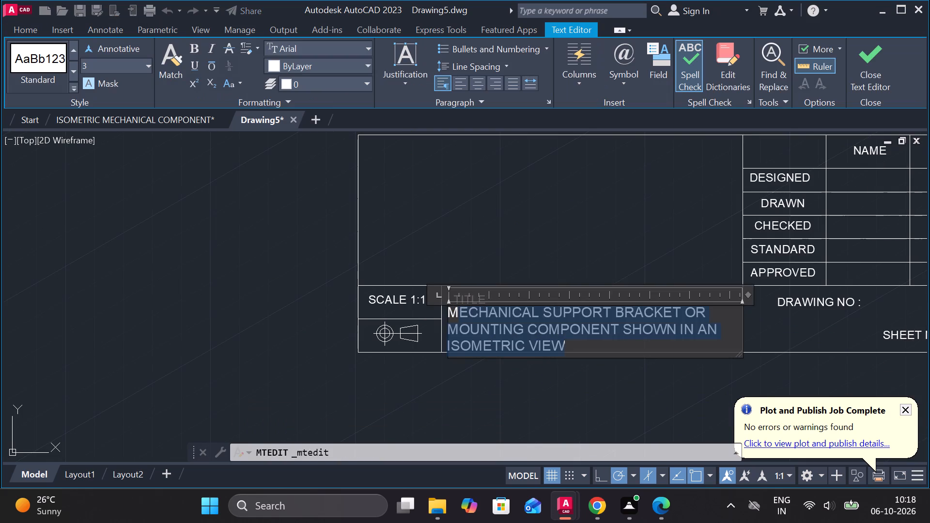
{"action": "left_click_drag", "start_coordinate": [460, 304], "coordinate": [438, 313]}
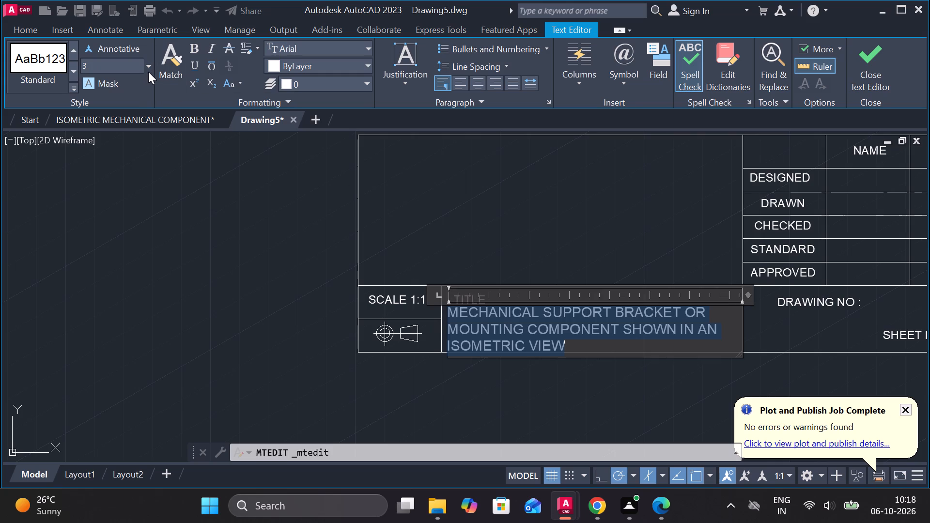
{"action": "left_click", "coordinate": [148, 72]}
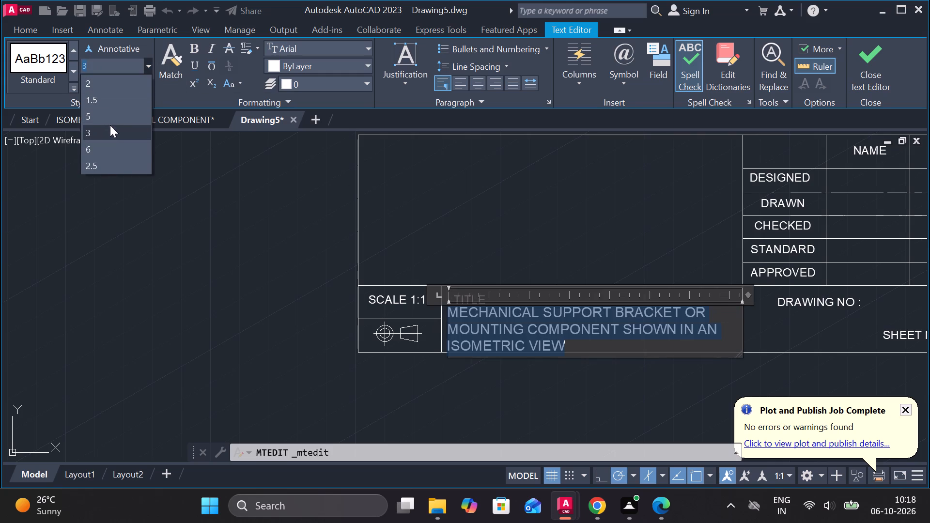
{"action": "left_click", "coordinate": [111, 165]}
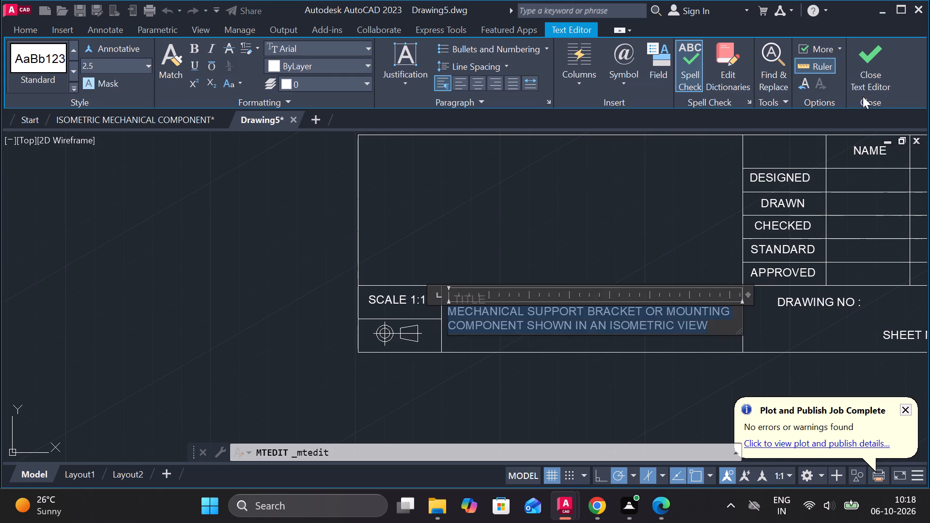
{"action": "left_click", "coordinate": [866, 74]}
Shift the description text about 3.3 units at 300° so it sits clear below the TITLE label.
{"action": "left_click", "coordinate": [619, 311]}
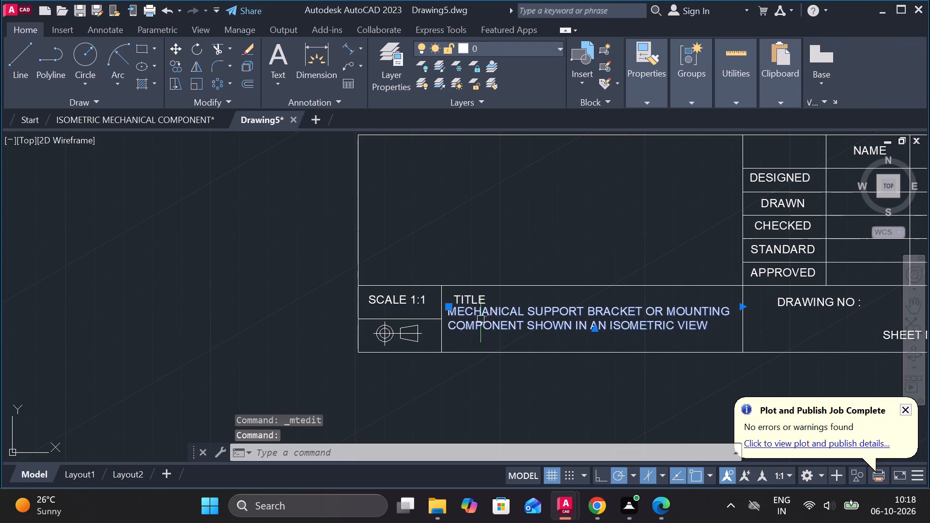
{"action": "left_click", "coordinate": [449, 304]}
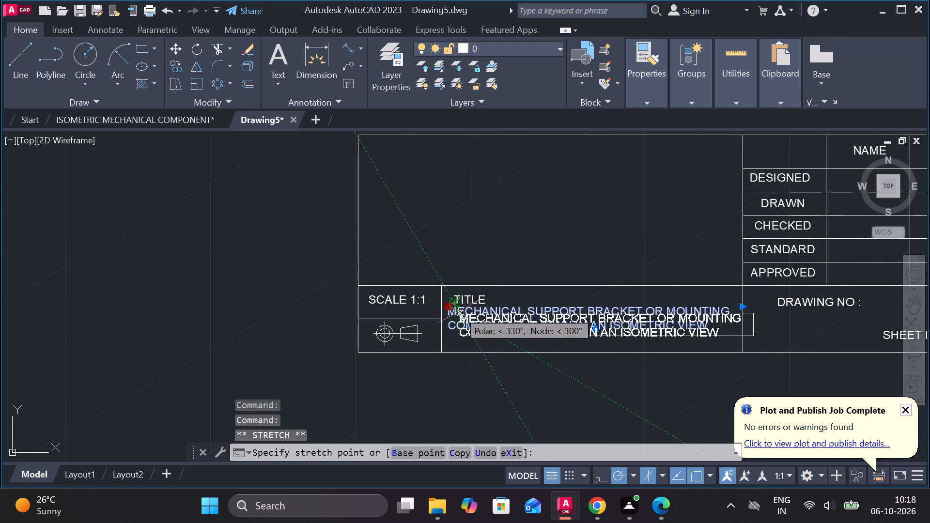
{"action": "scroll", "coordinate": [457, 311], "scroll_direction": "up", "scroll_amount": 1}
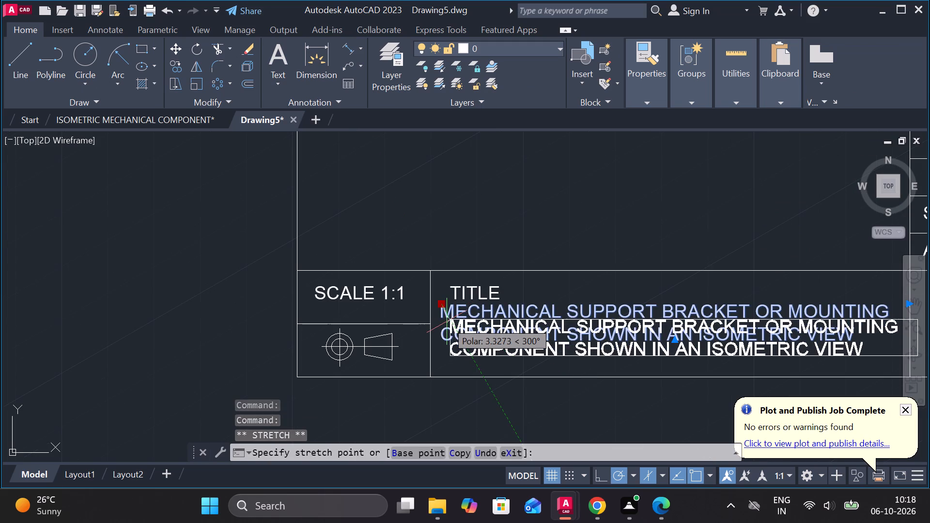
{"action": "left_click", "coordinate": [447, 322]}
{"action": "key", "text": "Escape"}
{"action": "scroll", "coordinate": [554, 254], "scroll_direction": "down", "scroll_amount": 2}
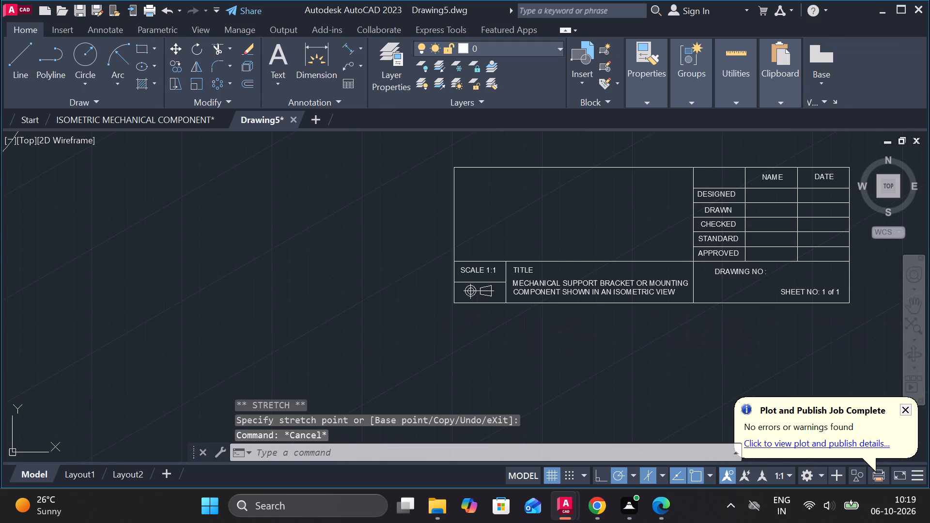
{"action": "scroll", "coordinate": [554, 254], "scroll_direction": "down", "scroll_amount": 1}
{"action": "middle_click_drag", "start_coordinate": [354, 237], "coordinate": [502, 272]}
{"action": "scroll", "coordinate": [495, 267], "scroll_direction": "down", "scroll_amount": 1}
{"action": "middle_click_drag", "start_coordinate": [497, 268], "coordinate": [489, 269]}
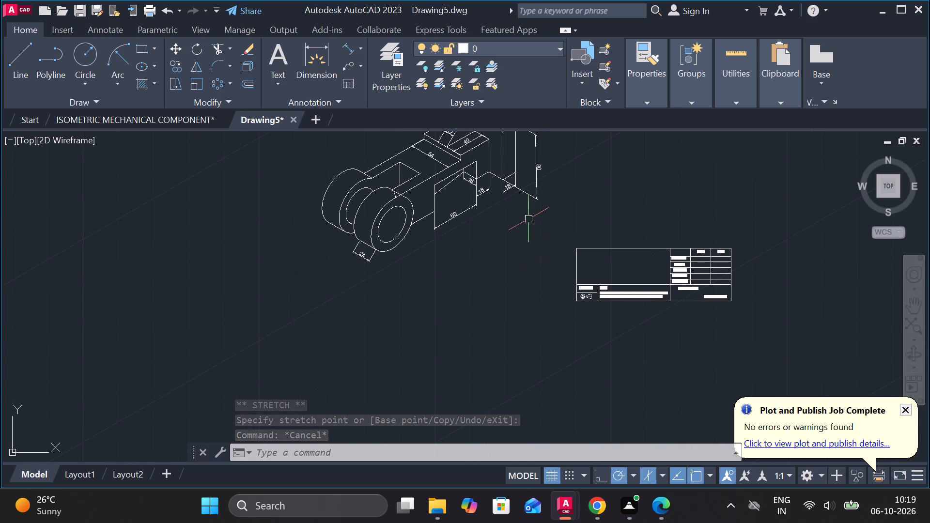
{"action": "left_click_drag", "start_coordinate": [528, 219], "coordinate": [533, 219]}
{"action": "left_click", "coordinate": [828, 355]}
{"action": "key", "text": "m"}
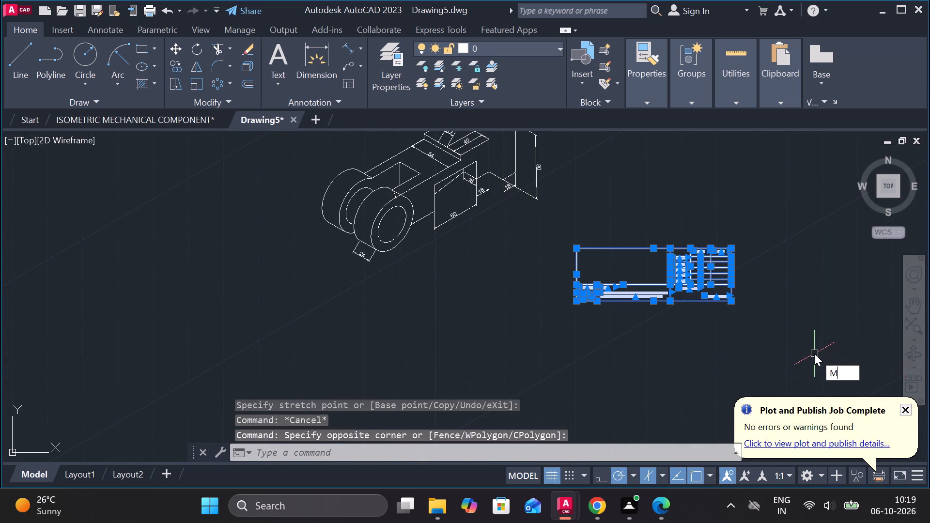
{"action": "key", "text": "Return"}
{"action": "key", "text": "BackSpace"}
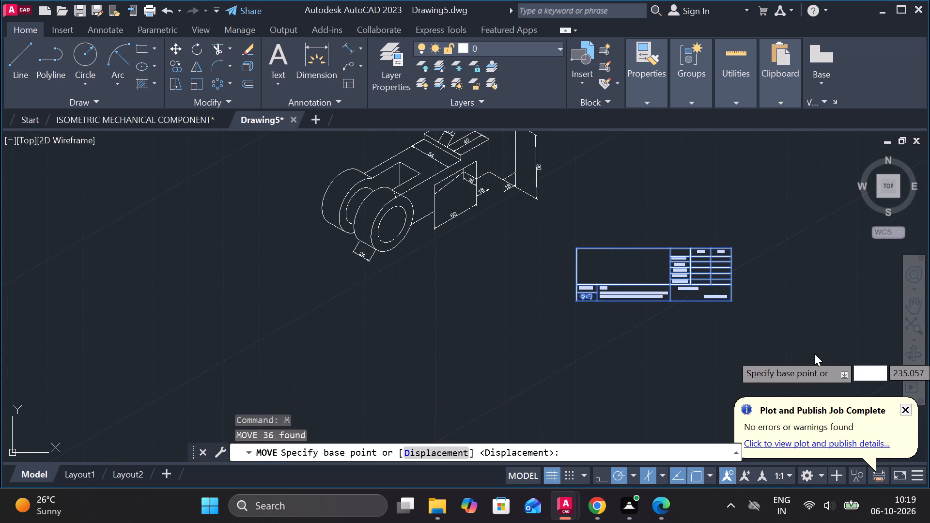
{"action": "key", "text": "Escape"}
Move the whole title block closer to the isometric component, placing it just below the component's dimensions.
{"action": "left_click_drag", "start_coordinate": [516, 224], "coordinate": [524, 223]}
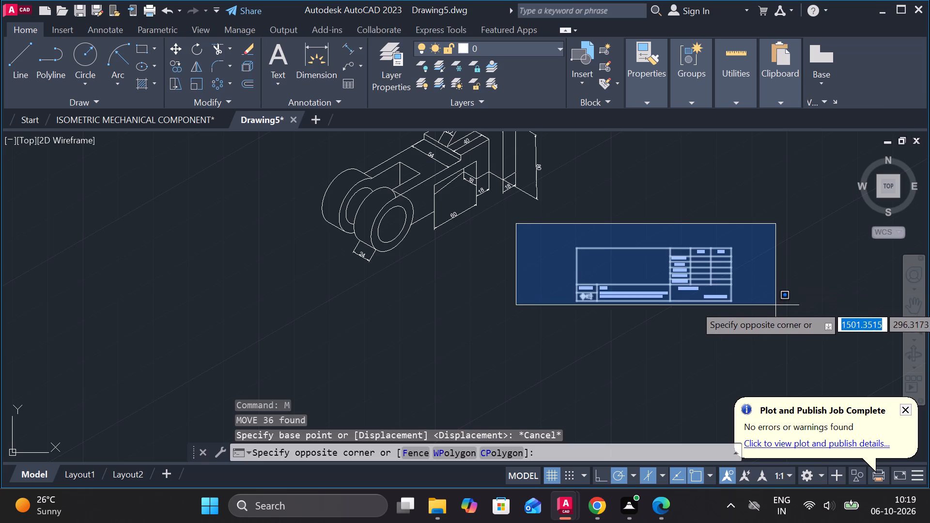
{"action": "left_click", "coordinate": [775, 328]}
{"action": "key", "text": "m"}
{"action": "key", "text": "Return"}
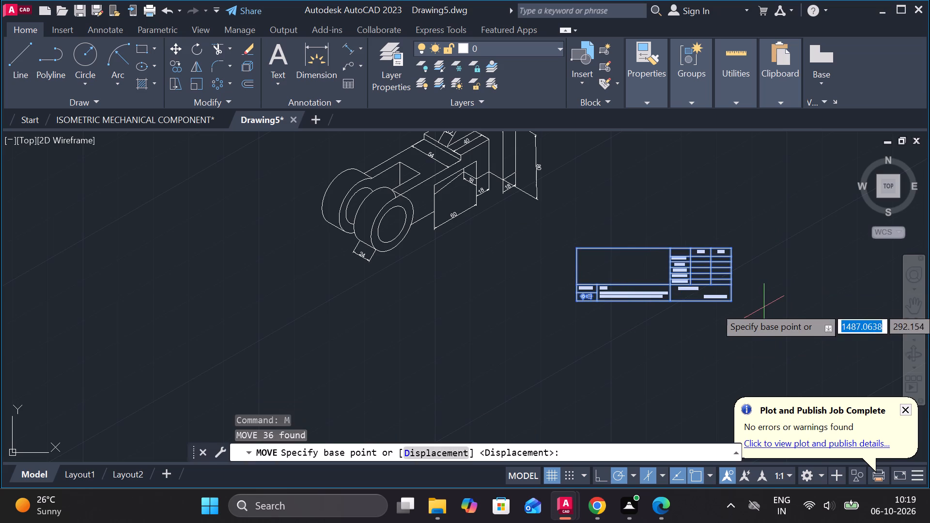
{"action": "left_click", "coordinate": [734, 299]}
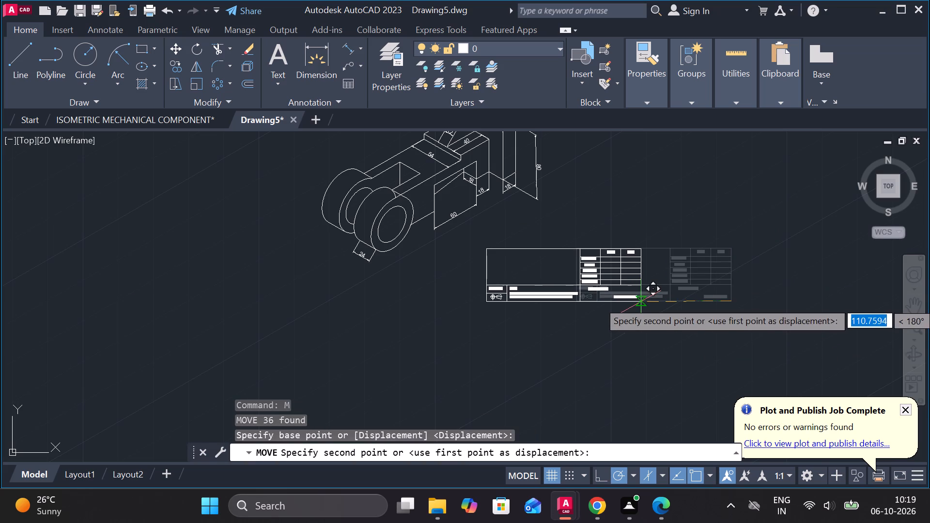
{"action": "scroll", "coordinate": [619, 279], "scroll_direction": "up", "scroll_amount": 1}
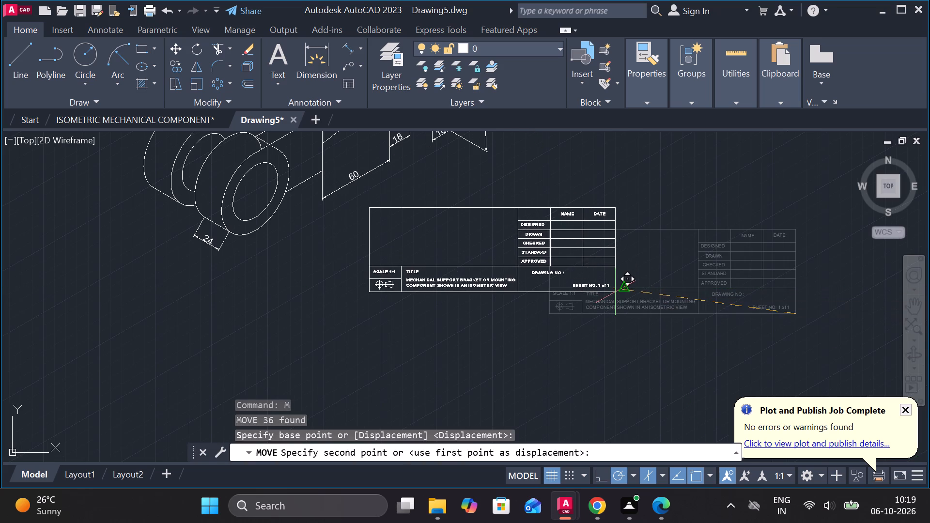
{"action": "left_click", "coordinate": [615, 292]}
{"action": "scroll", "coordinate": [704, 260], "scroll_direction": "down", "scroll_amount": 1}
{"action": "key", "text": "Escape"}
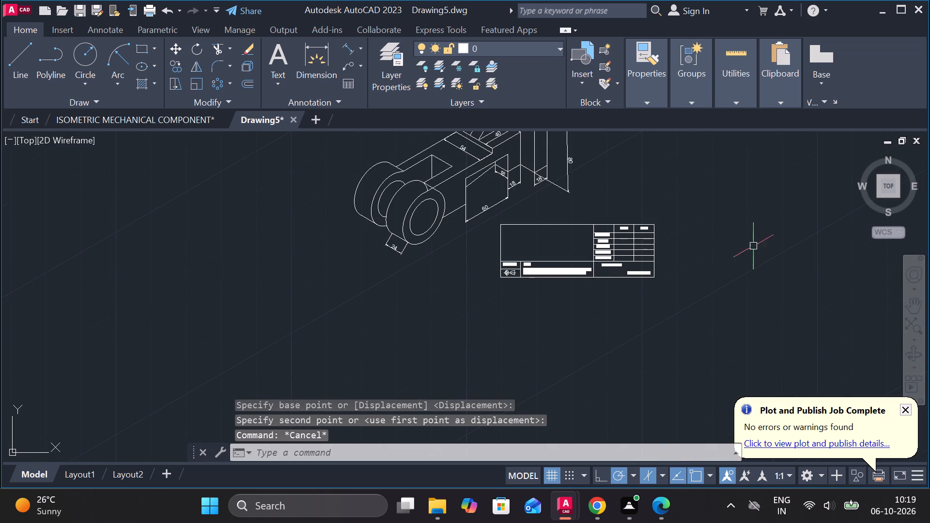
Draw a rectangular border about 396 by 293 around the component, starting from the title block's lower-right corner.
{"action": "left_click", "coordinate": [142, 53]}
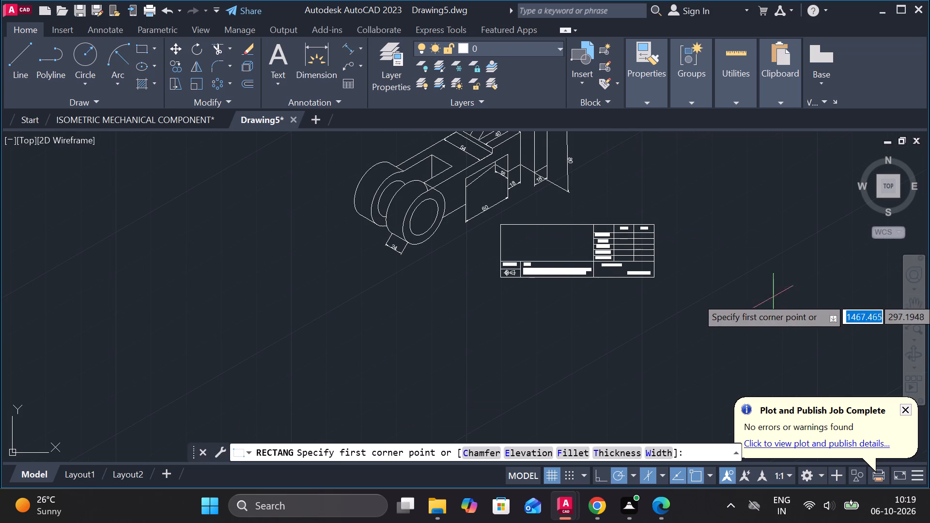
{"action": "scroll", "coordinate": [734, 274], "scroll_direction": "up", "scroll_amount": 2}
{"action": "left_click", "coordinate": [530, 293]}
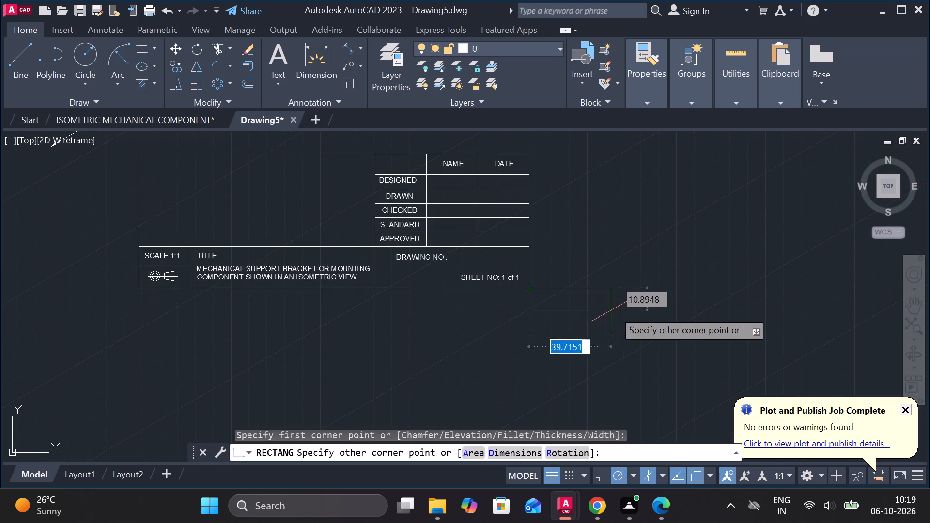
{"action": "middle_click_drag", "start_coordinate": [626, 310], "coordinate": [797, 379]}
{"action": "scroll", "coordinate": [741, 333], "scroll_direction": "down", "scroll_amount": 2}
{"action": "middle_click_drag", "start_coordinate": [415, 163], "coordinate": [420, 203]}
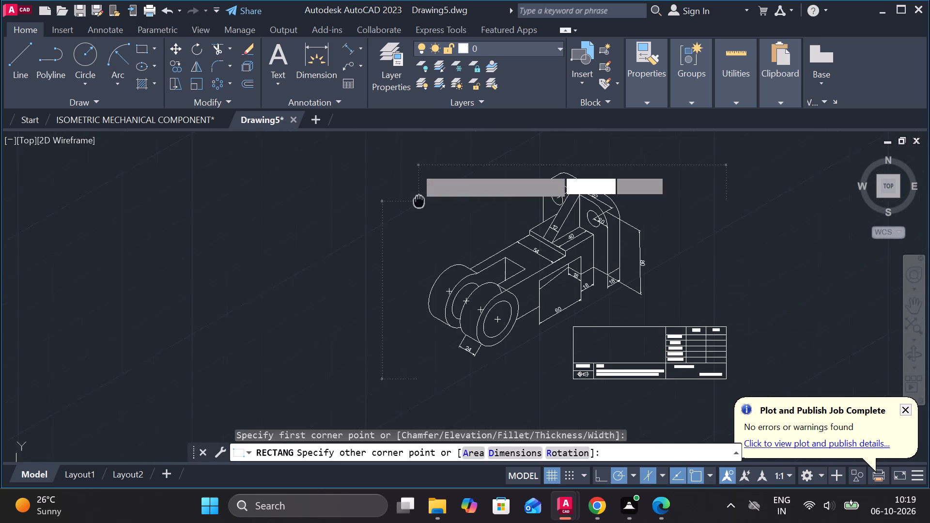
{"action": "middle_click_drag", "start_coordinate": [420, 203], "coordinate": [414, 221]}
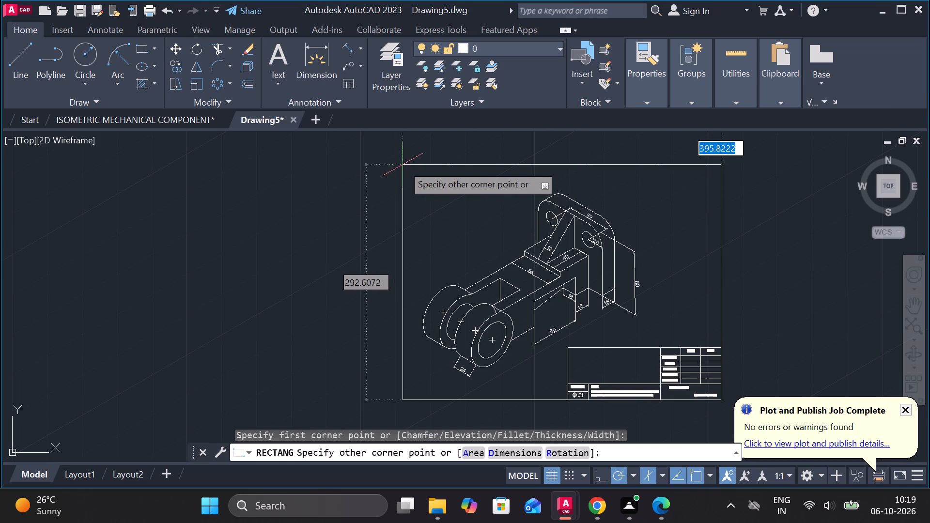
{"action": "left_click", "coordinate": [403, 165]}
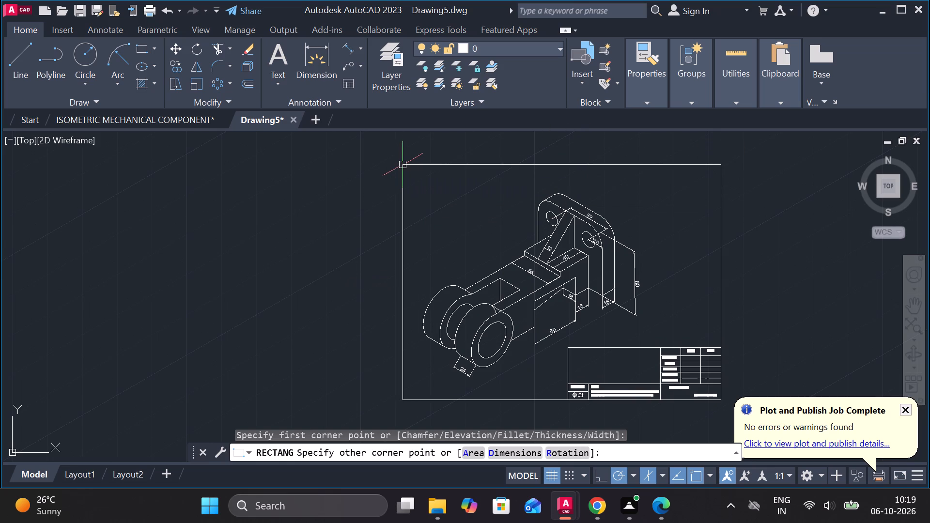
{"action": "middle_click_drag", "start_coordinate": [753, 262], "coordinate": [640, 222]}
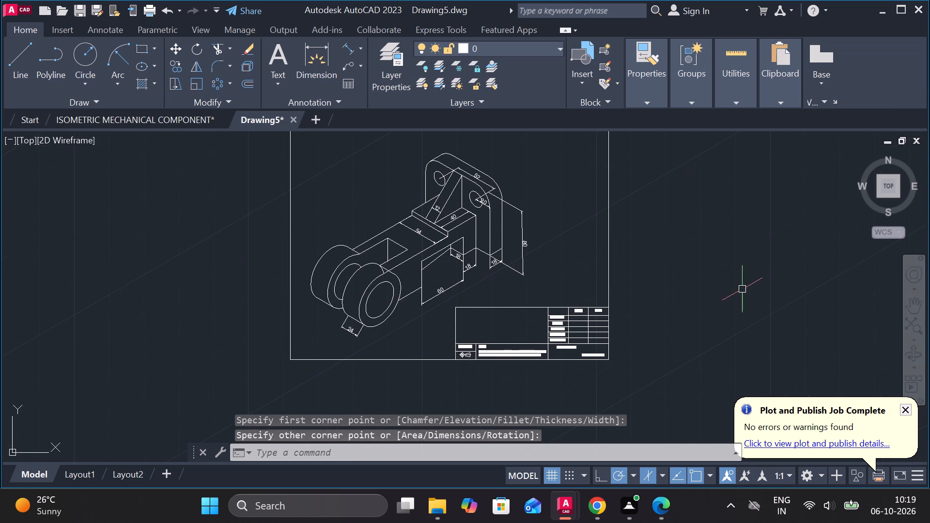
Save the drawing in Documents as MECHANICAL SUPPORT BRACKET IN ISOMETRIC VIEW.
{"action": "key", "text": "ctrl+s"}
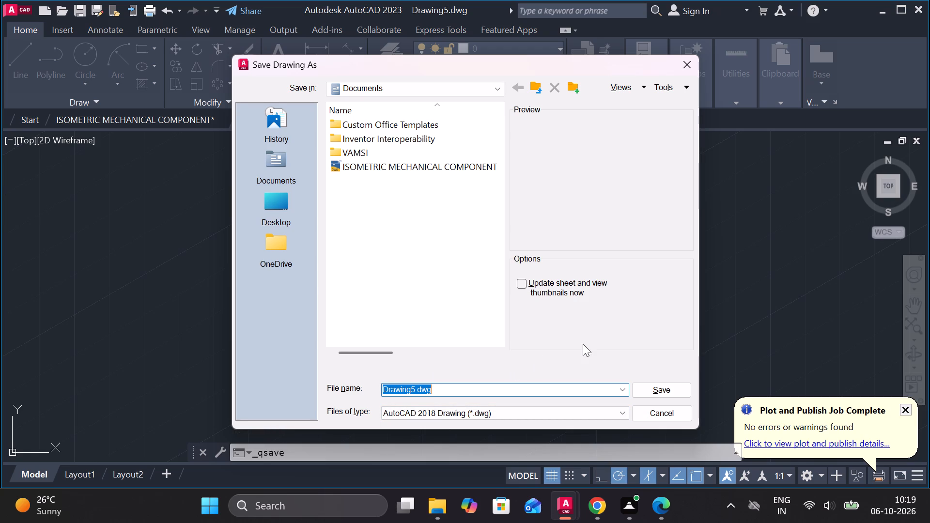
{"action": "type", "text": "MECHANICAL SUPPORT"}
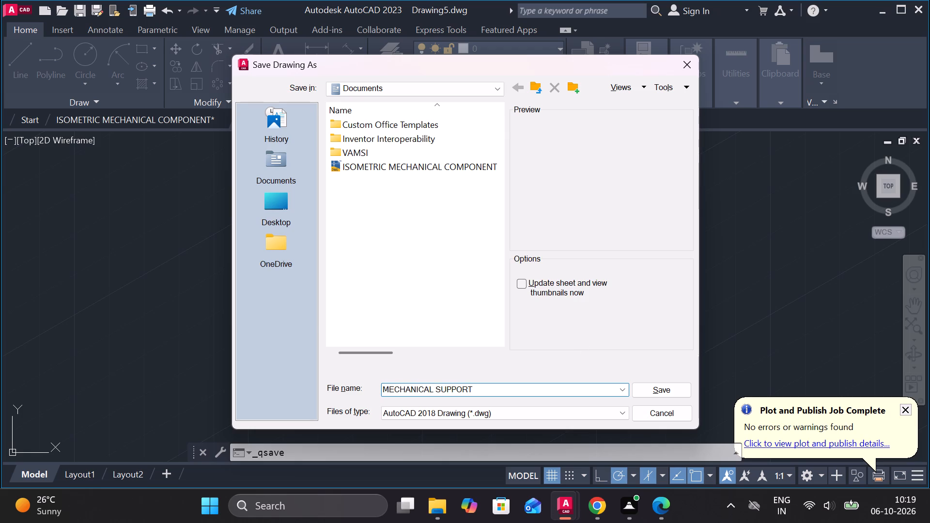
{"action": "key", "text": "space"}
{"action": "type", "text": "BR"}
{"action": "type", "text": "ACKET"}
{"action": "key", "text": "space"}
{"action": "type", "text": "IN ISOMETRIC"}
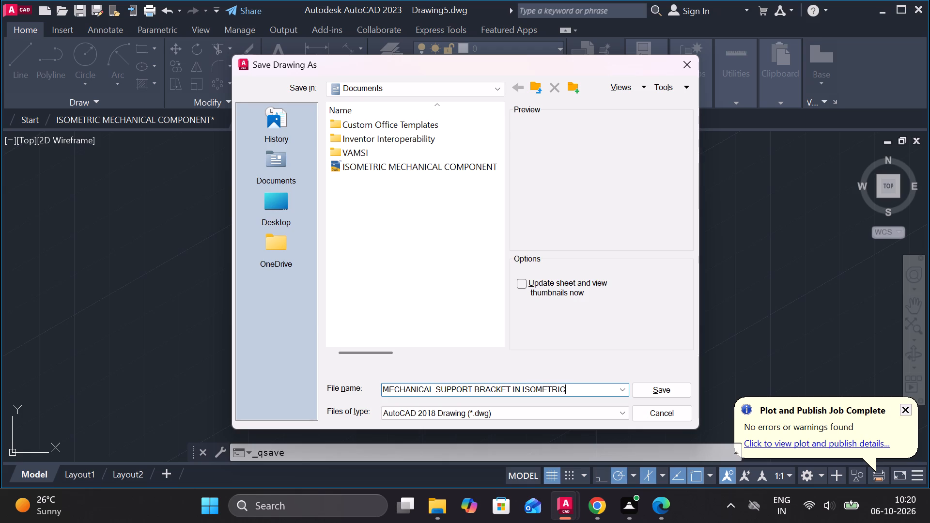
{"action": "key", "text": "space"}
{"action": "type", "text": "VIEW"}
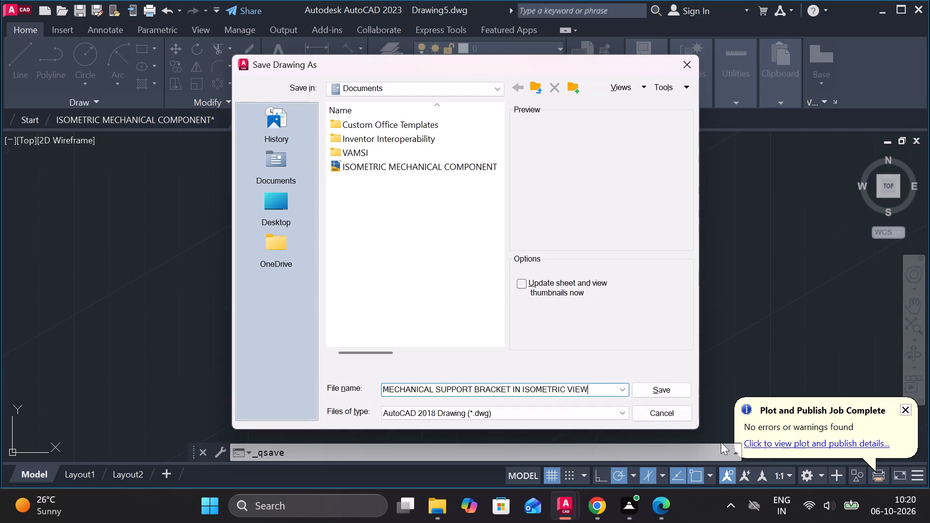
{"action": "left_click", "coordinate": [660, 387]}
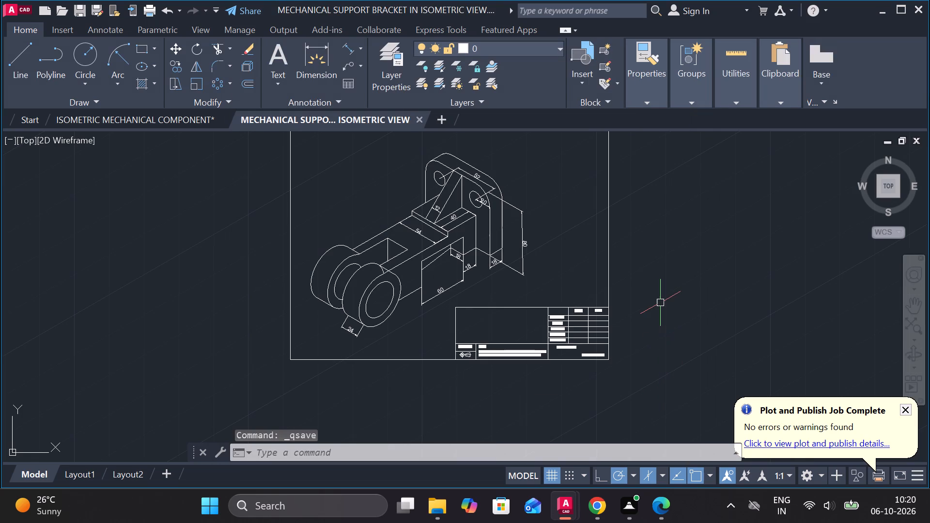
Turn off command logging with LOGFILEOFF and save the drawing again.
{"action": "type", "text": "LOG"}
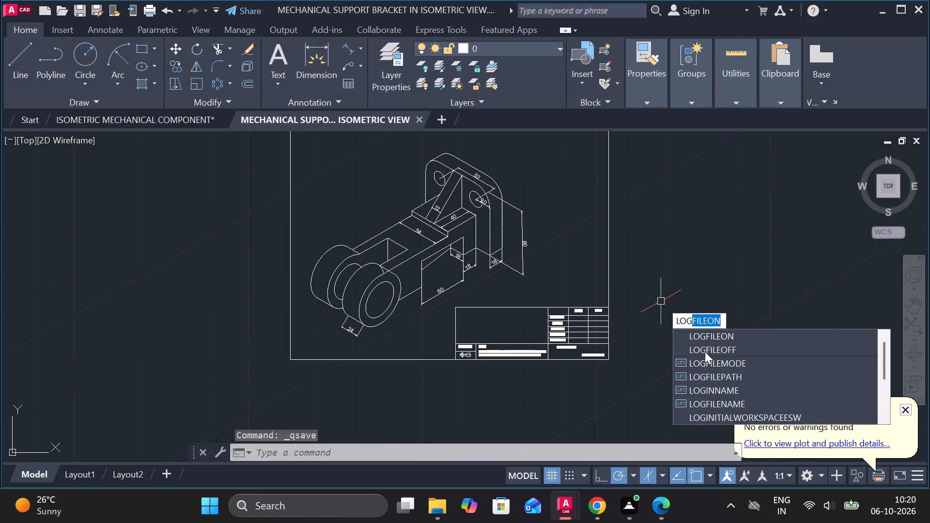
{"action": "left_click", "coordinate": [705, 352]}
{"action": "key", "text": "ctrl+s"}
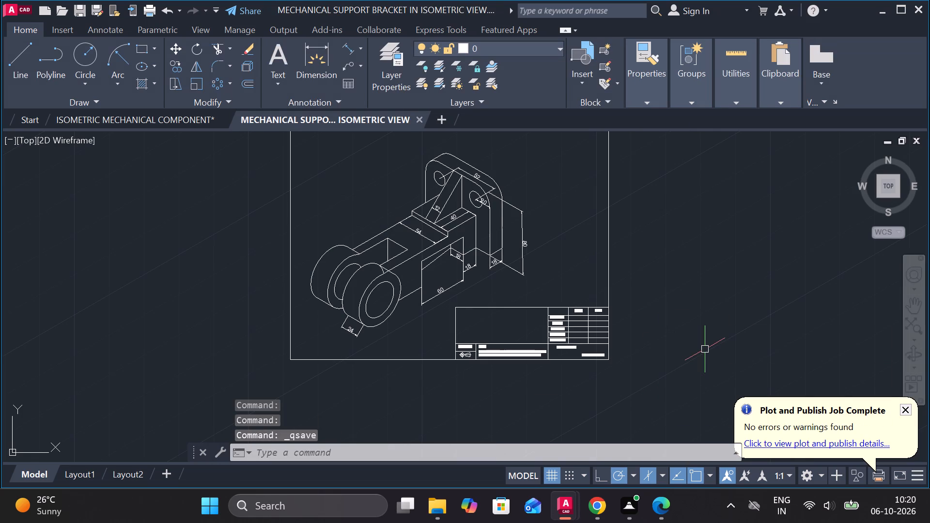
Start a plot of the model using the DWG To PDF.pc3 plotter in landscape orientation.
{"action": "type", "text": "PLOT"}
{"action": "left_click", "coordinate": [770, 382]}
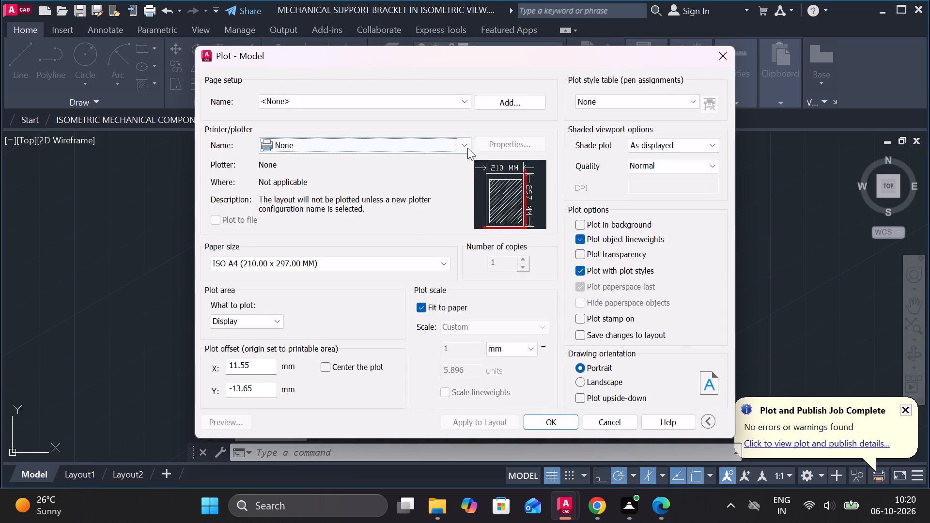
{"action": "left_click", "coordinate": [464, 149]}
{"action": "left_click", "coordinate": [344, 302]}
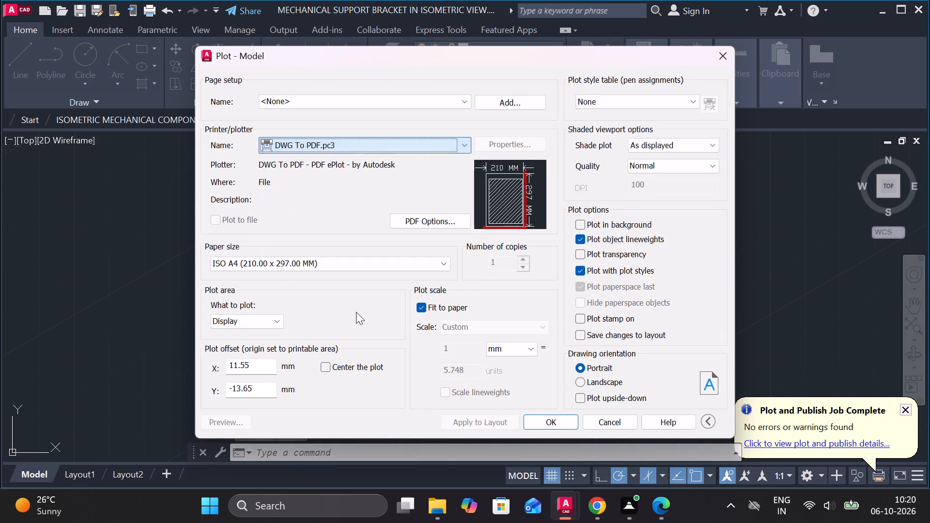
{"action": "left_click", "coordinate": [579, 383]}
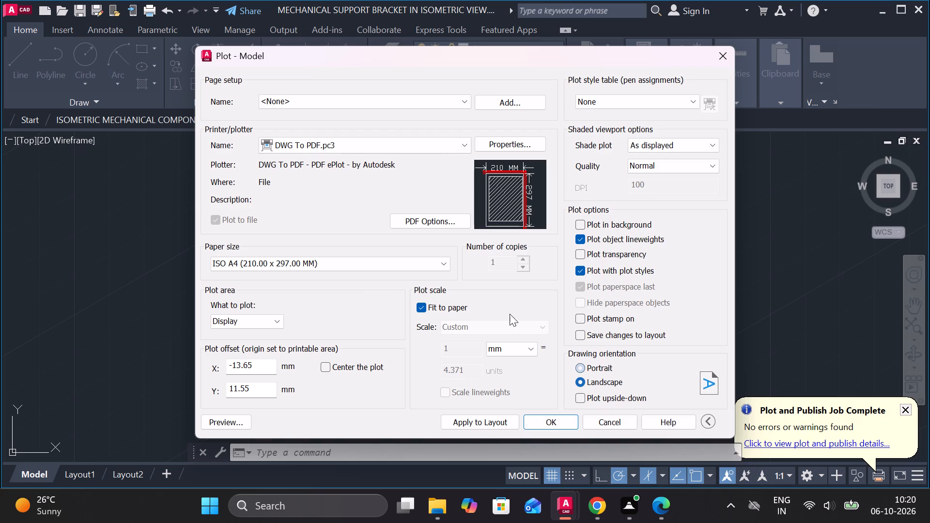
Set the plot area to a window from the border's lower-right corner to just outside its upper-left corner.
{"action": "left_click", "coordinate": [277, 320]}
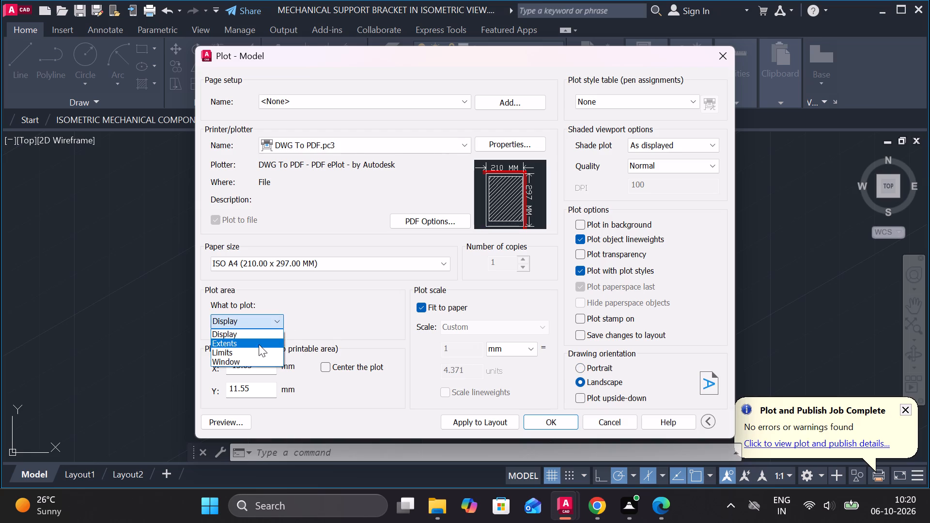
{"action": "left_click", "coordinate": [248, 360]}
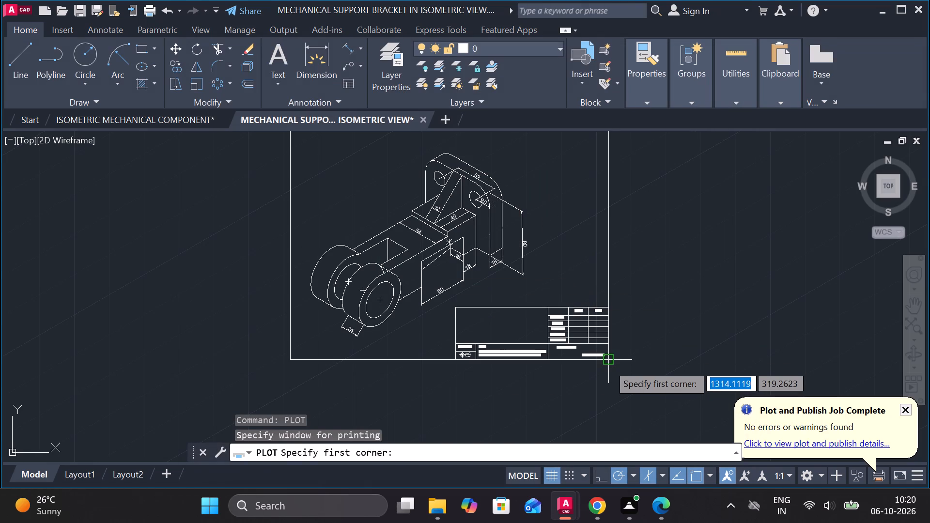
{"action": "left_click", "coordinate": [608, 364]}
{"action": "middle_click_drag", "start_coordinate": [259, 185], "coordinate": [273, 294]}
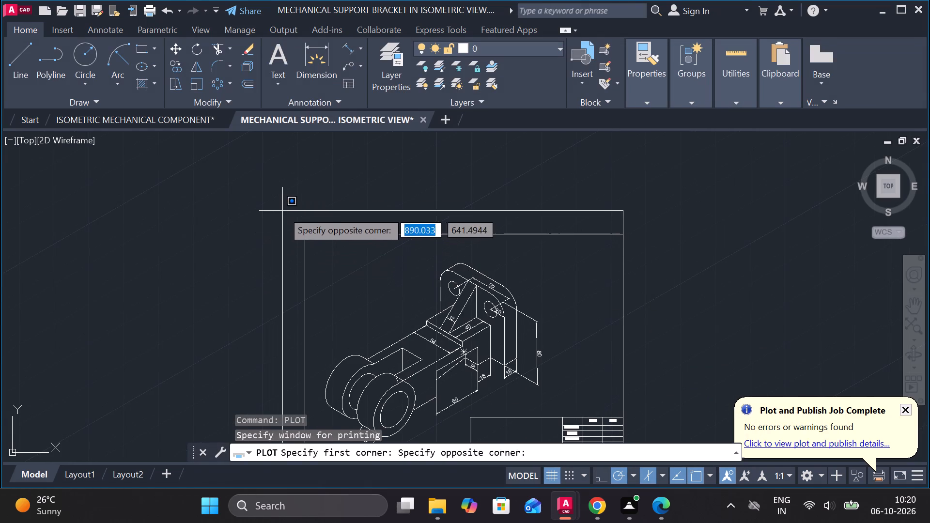
{"action": "left_click", "coordinate": [285, 204]}
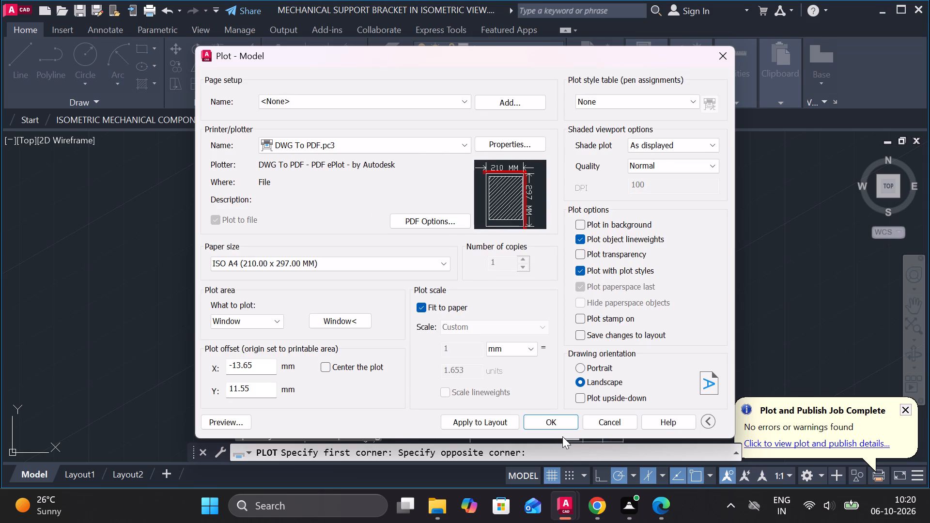
Plot to the PDF file MECHANICAL SUPPORT BRACKET IN ISOMETRIC VIEW-Model.pdf in Documents and review the sheet down to the title block.
{"action": "left_click", "coordinate": [543, 419]}
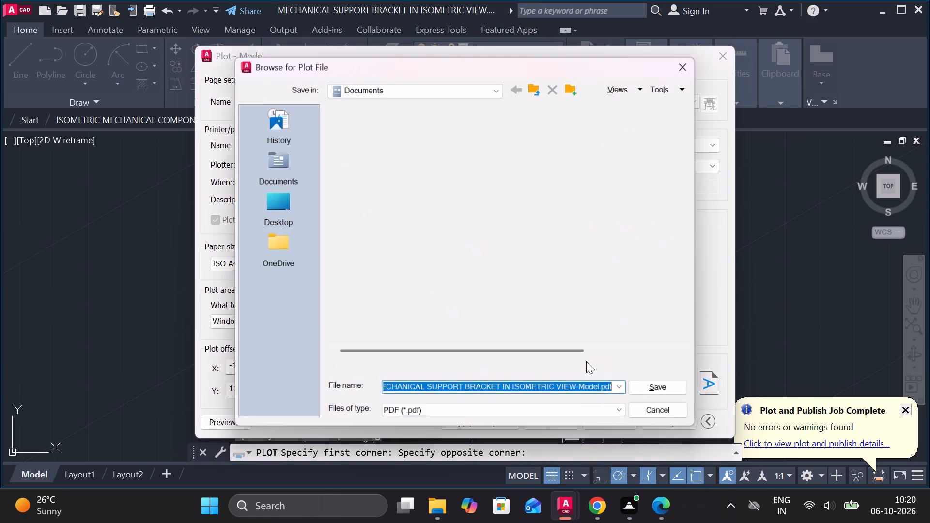
{"action": "left_click", "coordinate": [649, 394]}
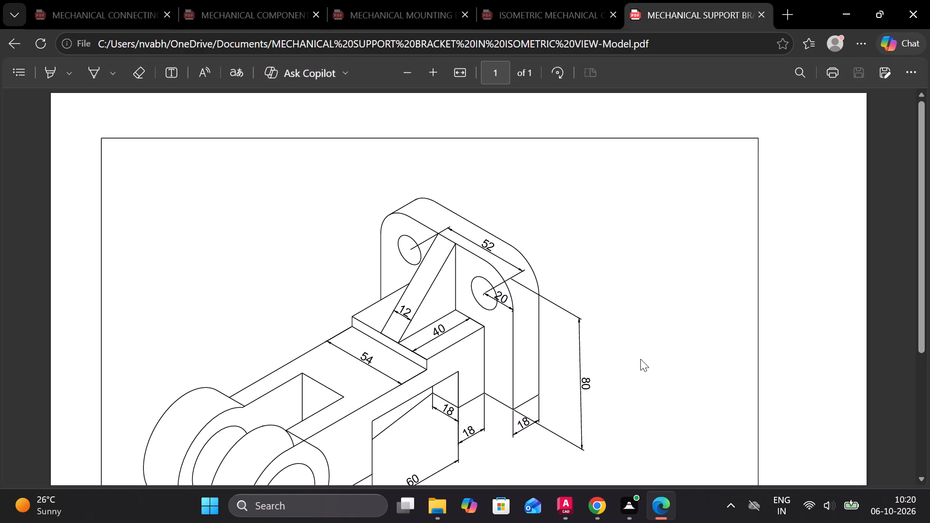
{"action": "scroll", "coordinate": [640, 359], "scroll_direction": "down", "scroll_amount": 2}
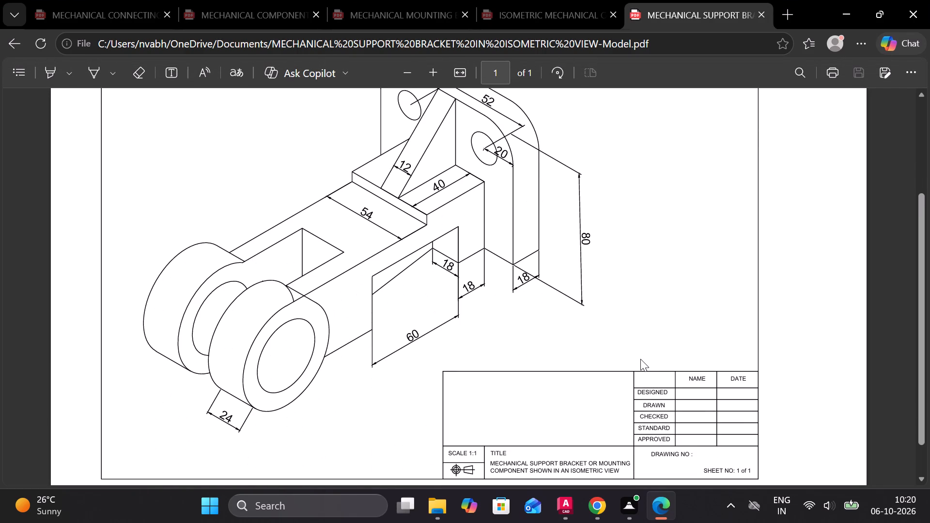